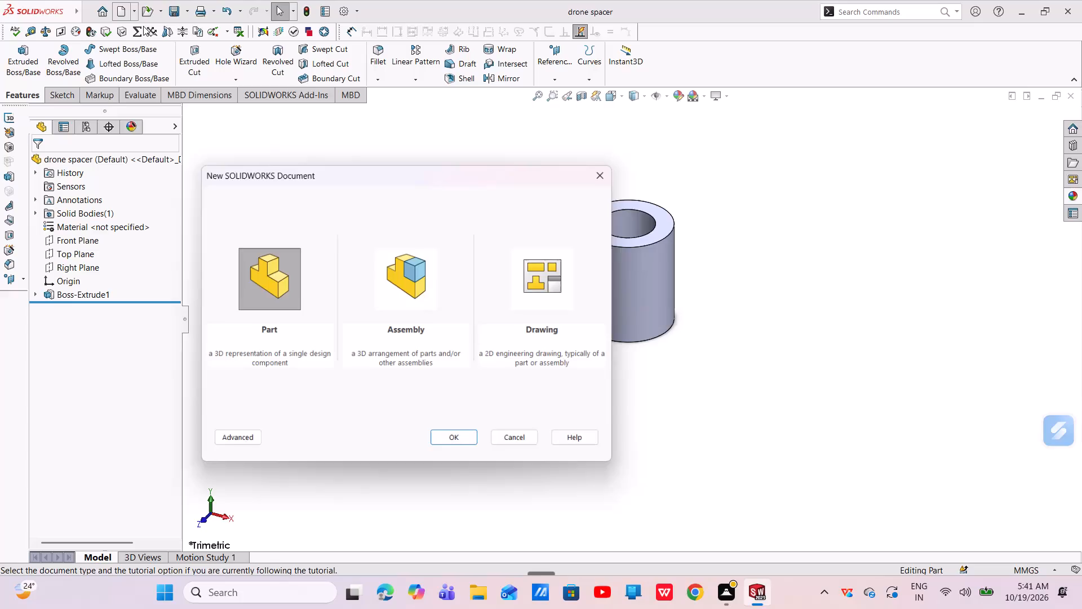
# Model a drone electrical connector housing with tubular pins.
# Create a new part document.
pyautogui.click(462, 443)
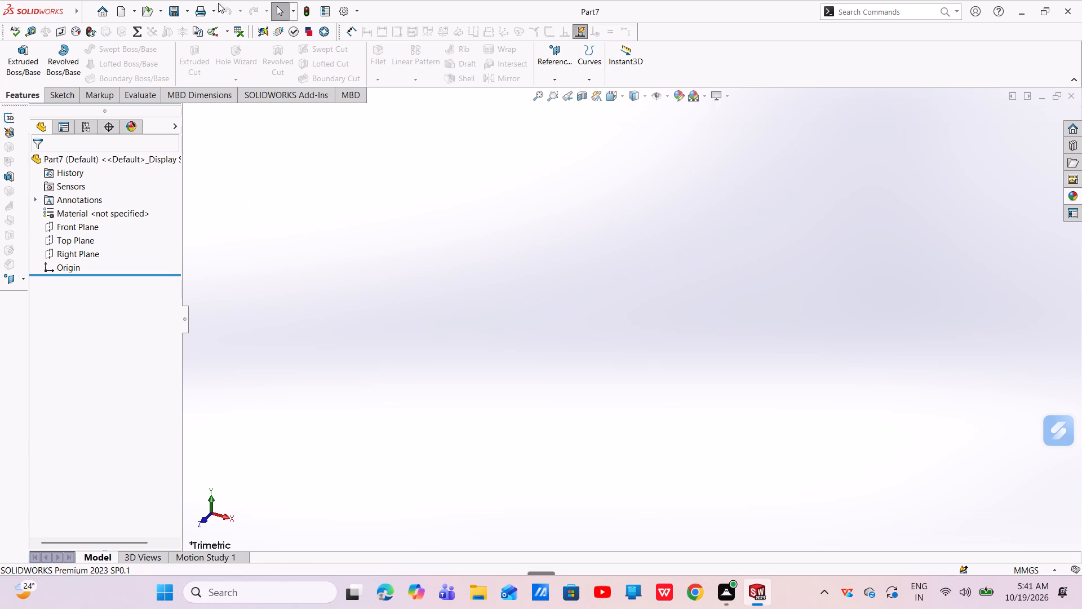
# Start a sketch on the Top Plane and draw a center rectangle about 151 mm wide, centred on the origin.
pyautogui.click(82, 236)
pyautogui.click(86, 217)
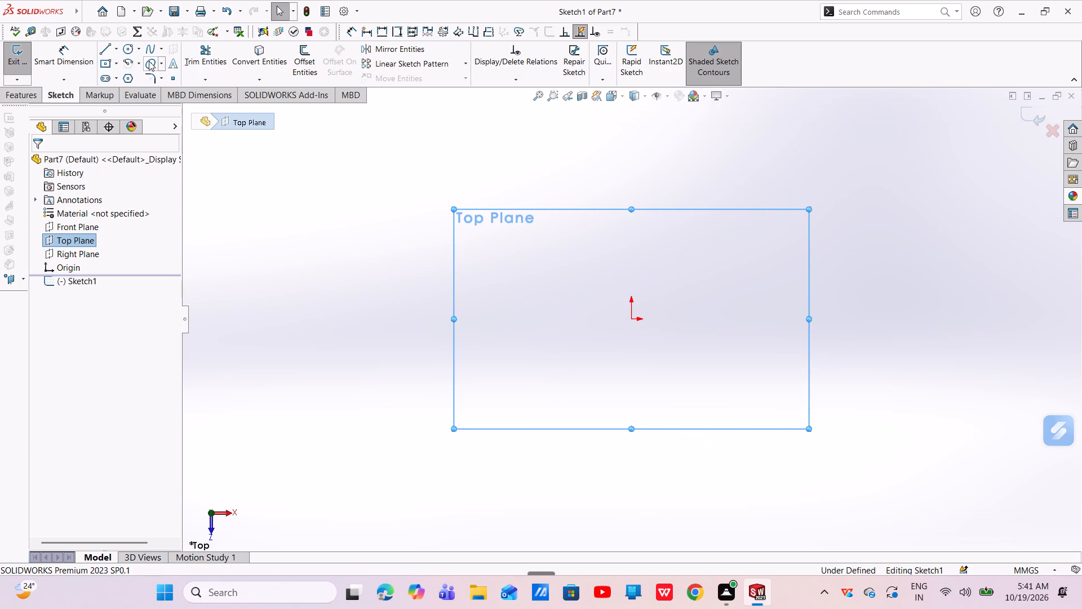
pyautogui.click(118, 64)
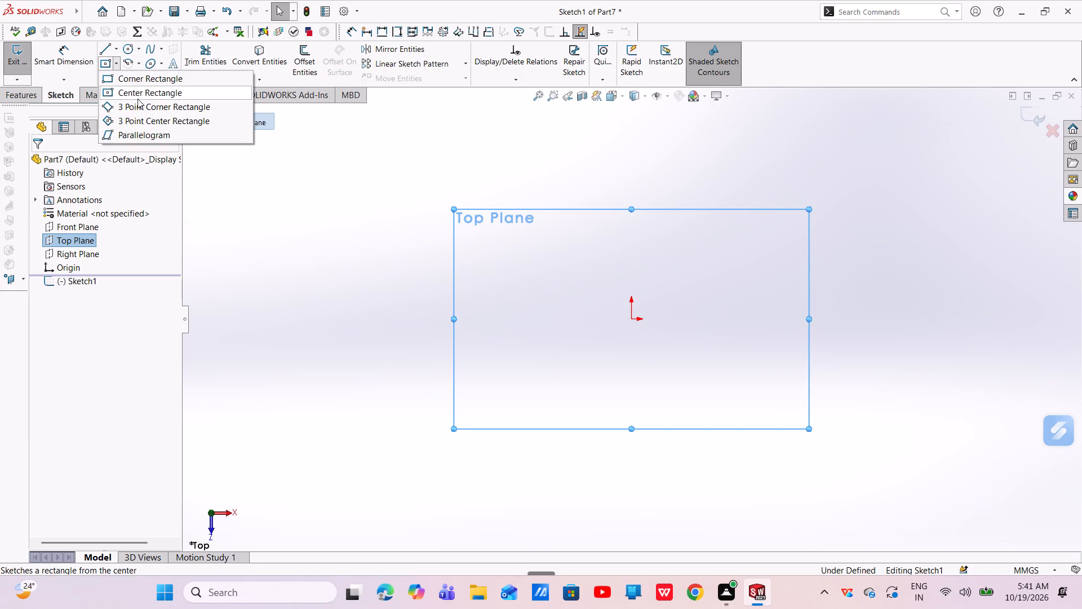
pyautogui.click(138, 99)
pyautogui.click(631, 317)
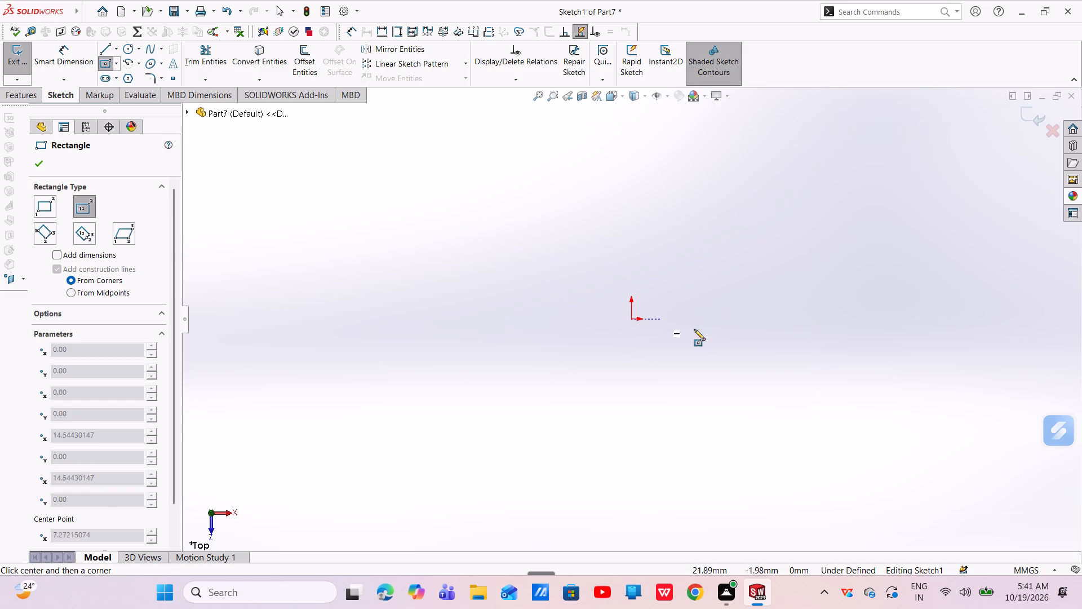
pyautogui.click(782, 420)
pyautogui.rightClick(836, 338)
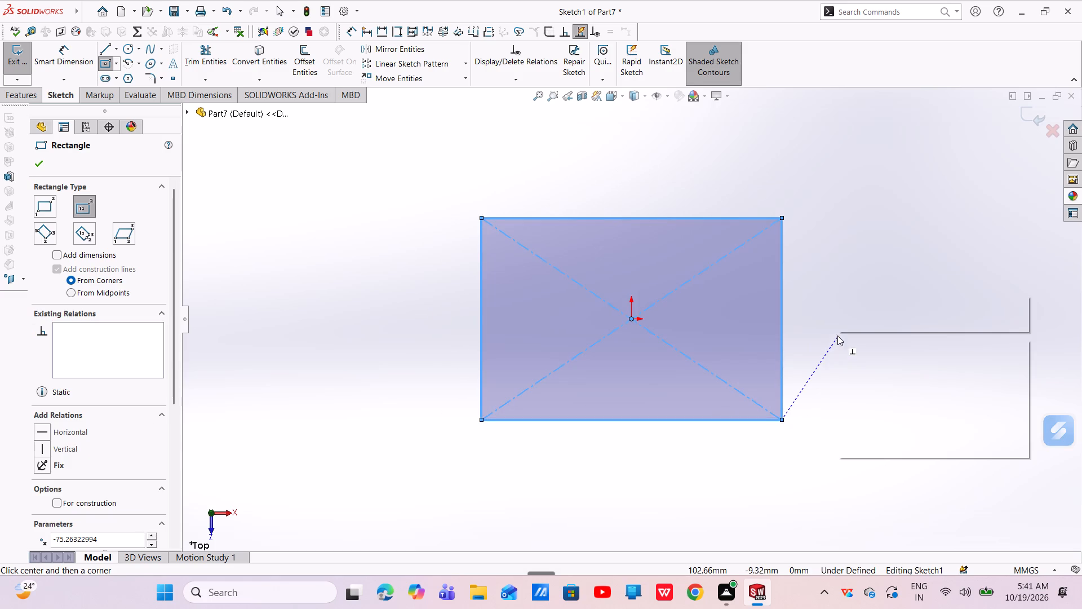
pyautogui.click(855, 345)
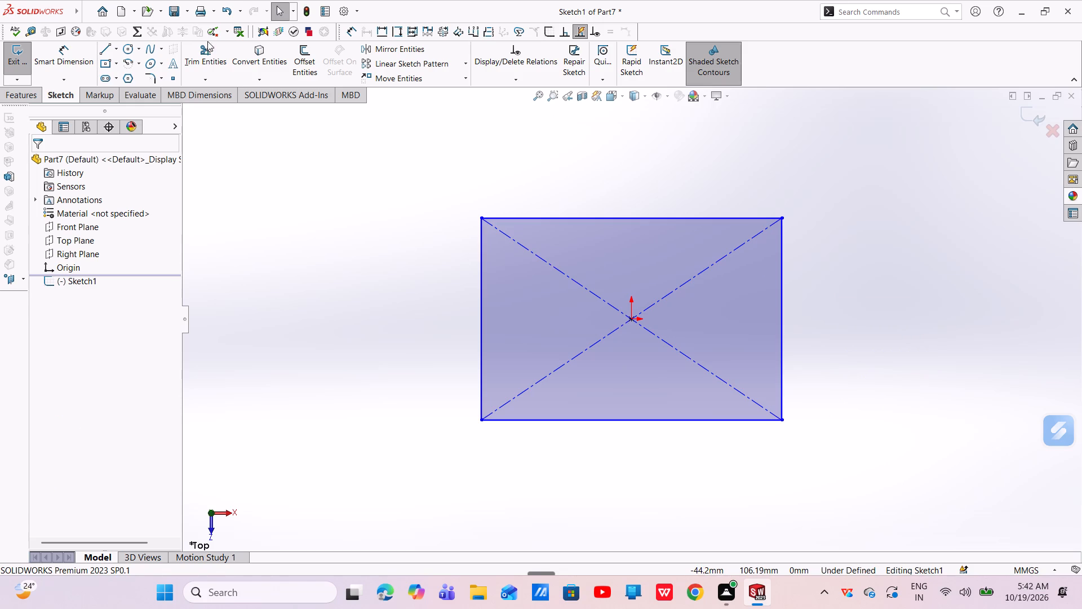
# Dimension the rectangle to 24 mm wide along its upper edge and 18 mm high along its side edge.
pyautogui.click(65, 52)
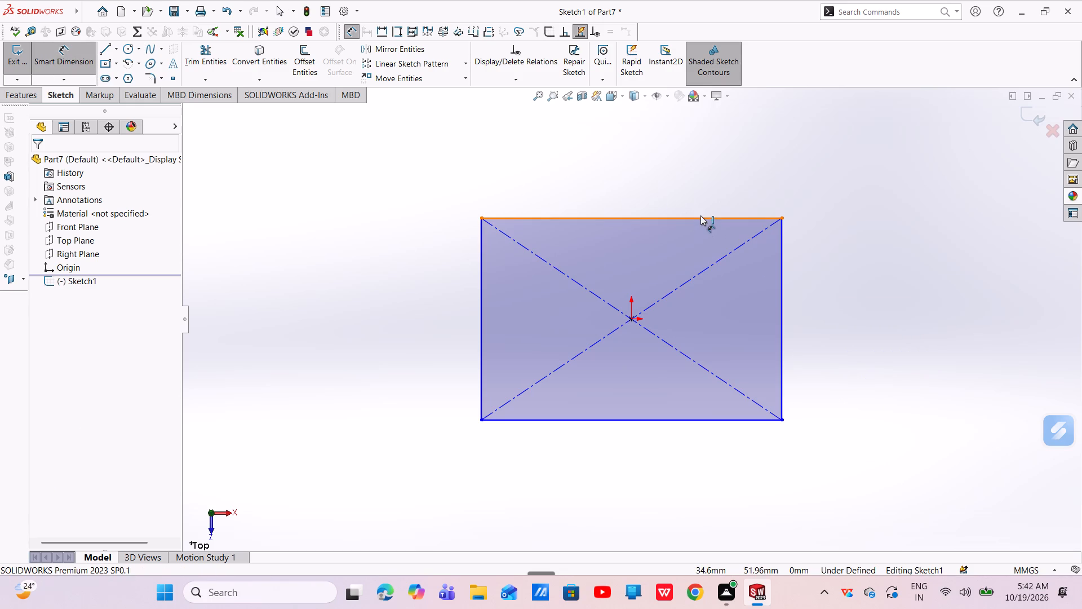
pyautogui.click(699, 220)
pyautogui.click(617, 179)
pyautogui.press('BackSpace')
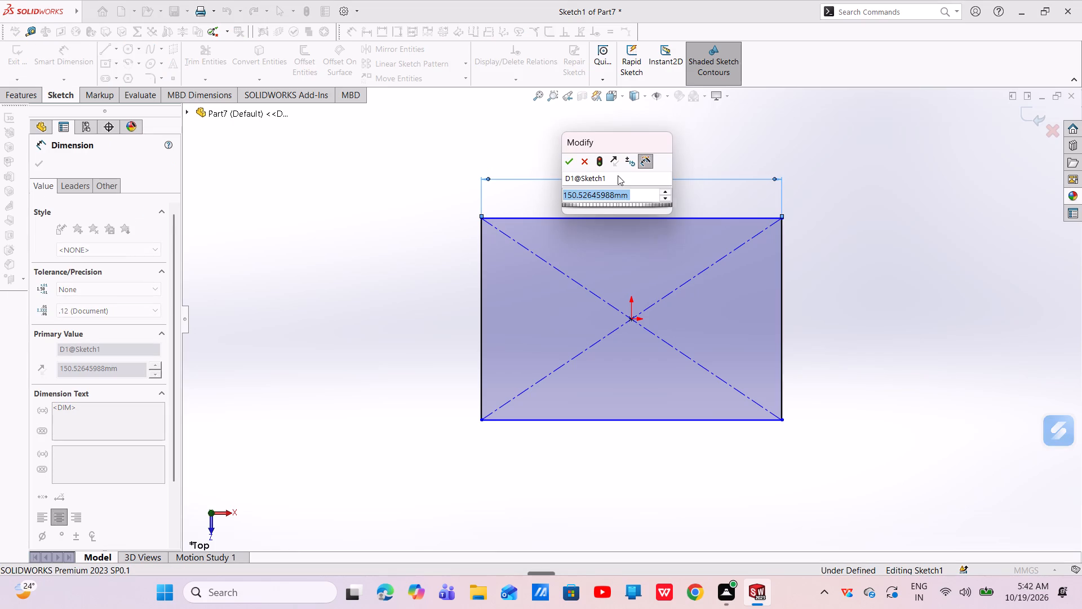
pyautogui.write('24')
pyautogui.press('Return')
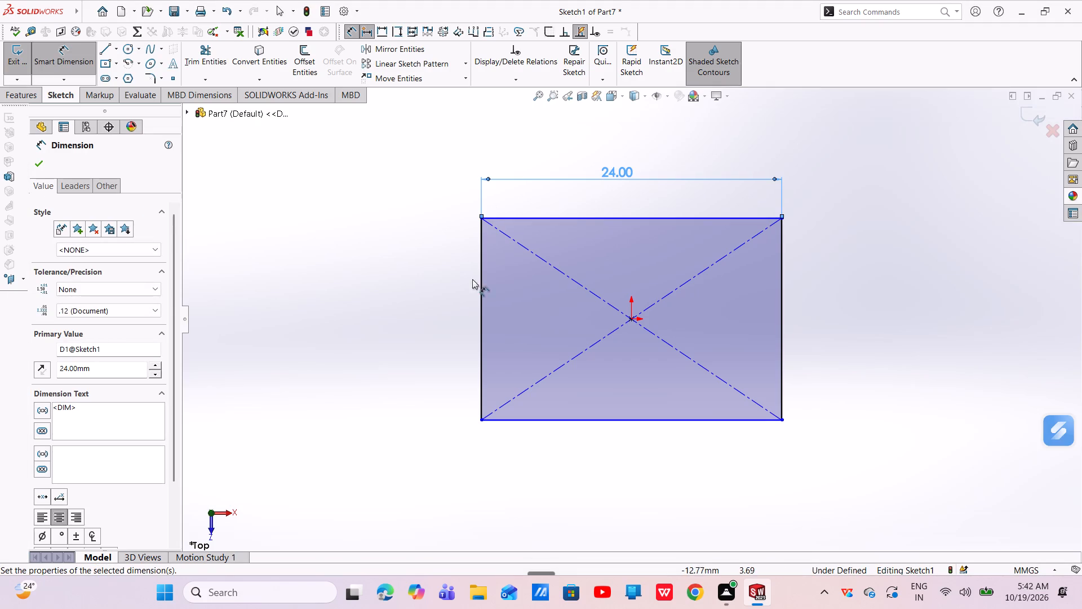
pyautogui.click(482, 312)
pyautogui.click(400, 293)
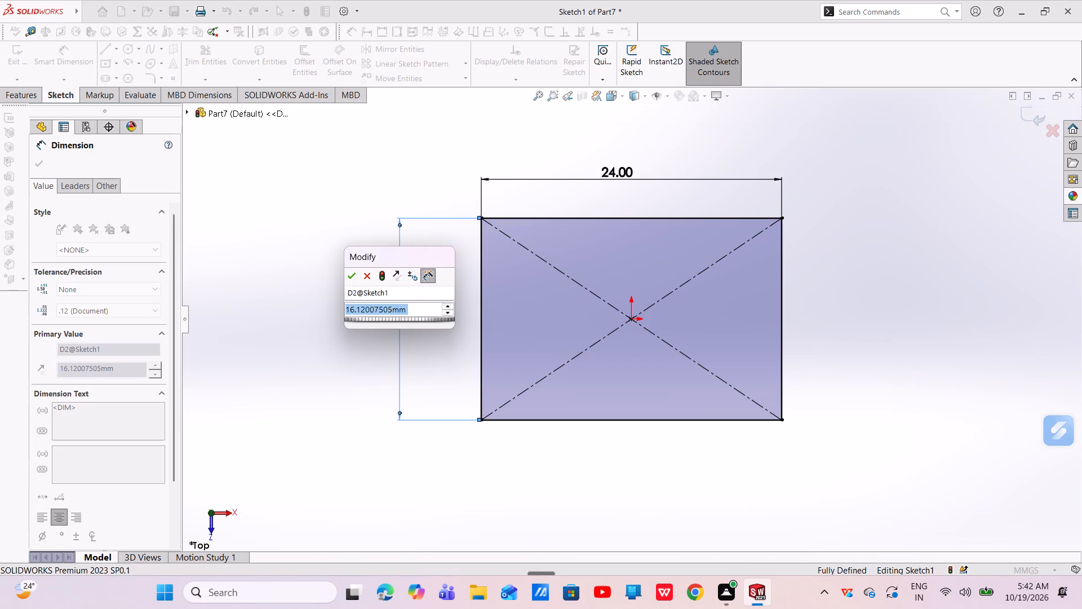
pyautogui.press('BackSpace')
pyautogui.write('18')
pyautogui.press('Return')
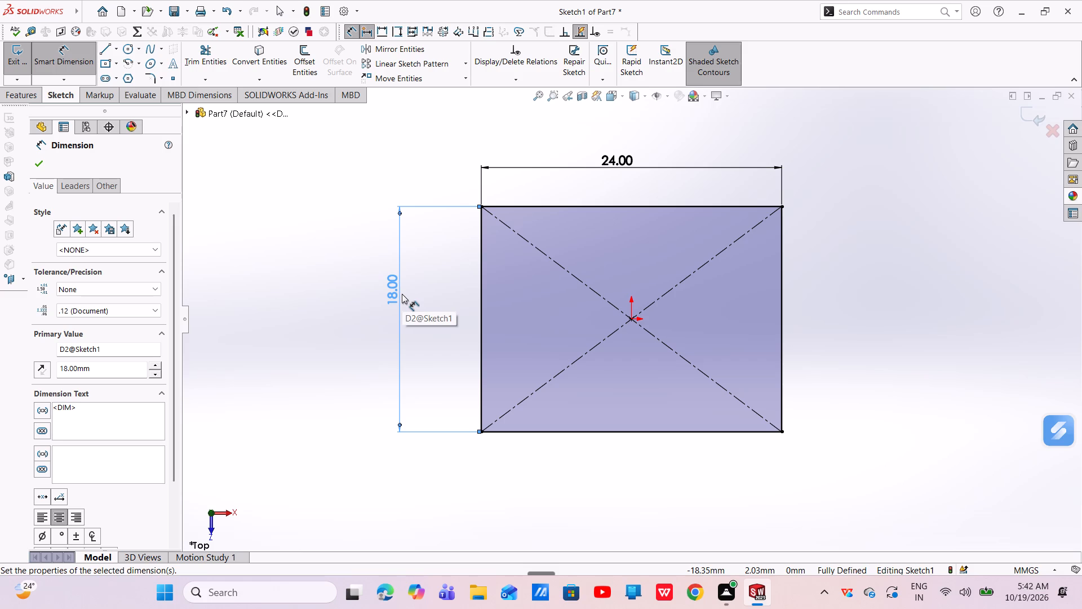
pyautogui.click(38, 161)
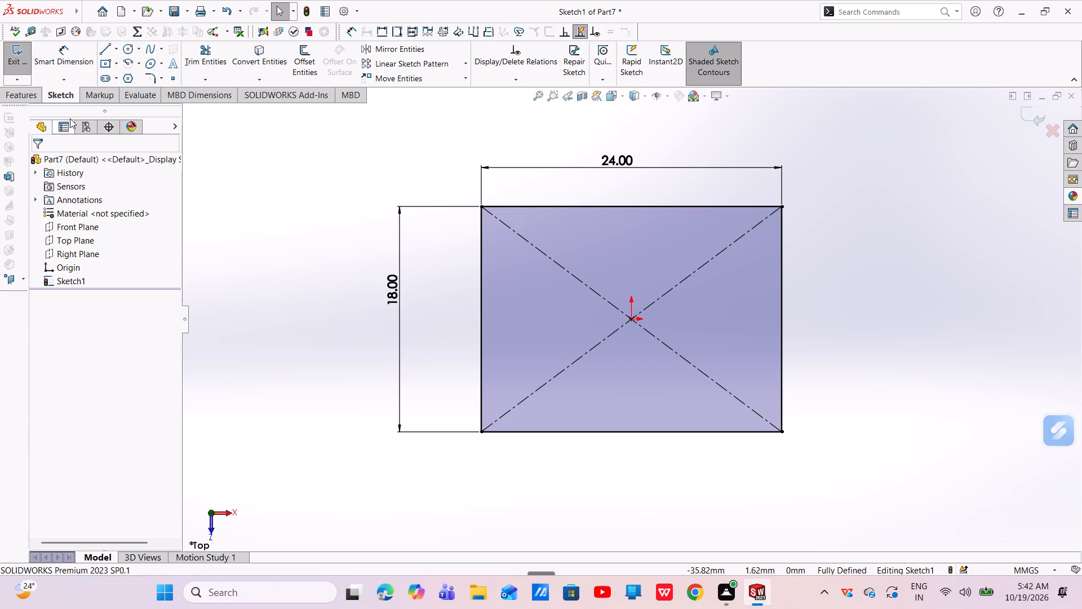
# Round all four corners of the rectangle with 2 mm sketch fillets.
pyautogui.click(147, 80)
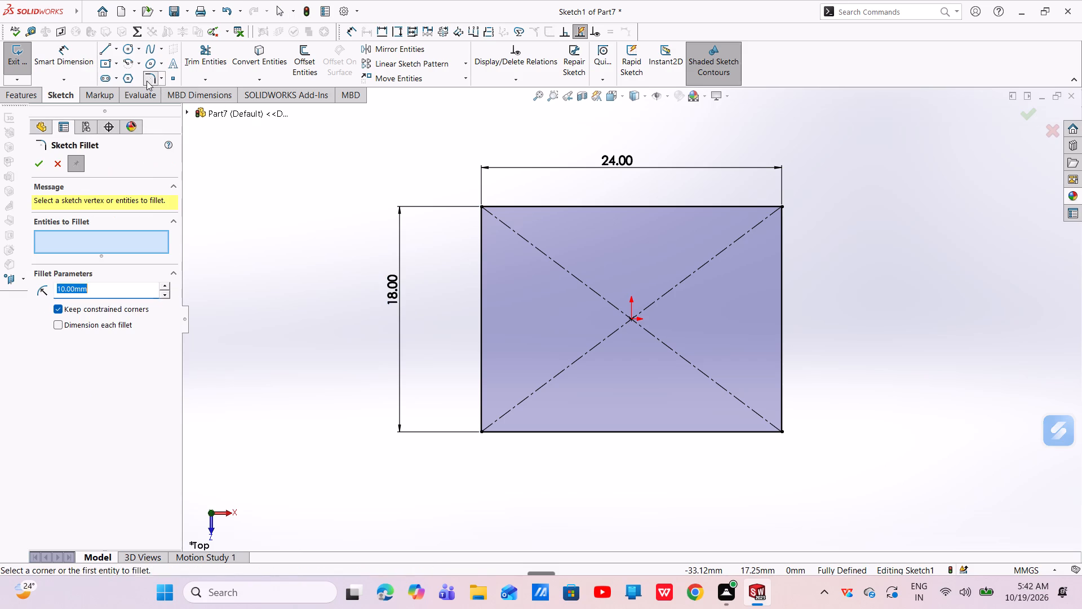
pyautogui.press('BackSpace')
pyautogui.press('2')
pyautogui.press('Return')
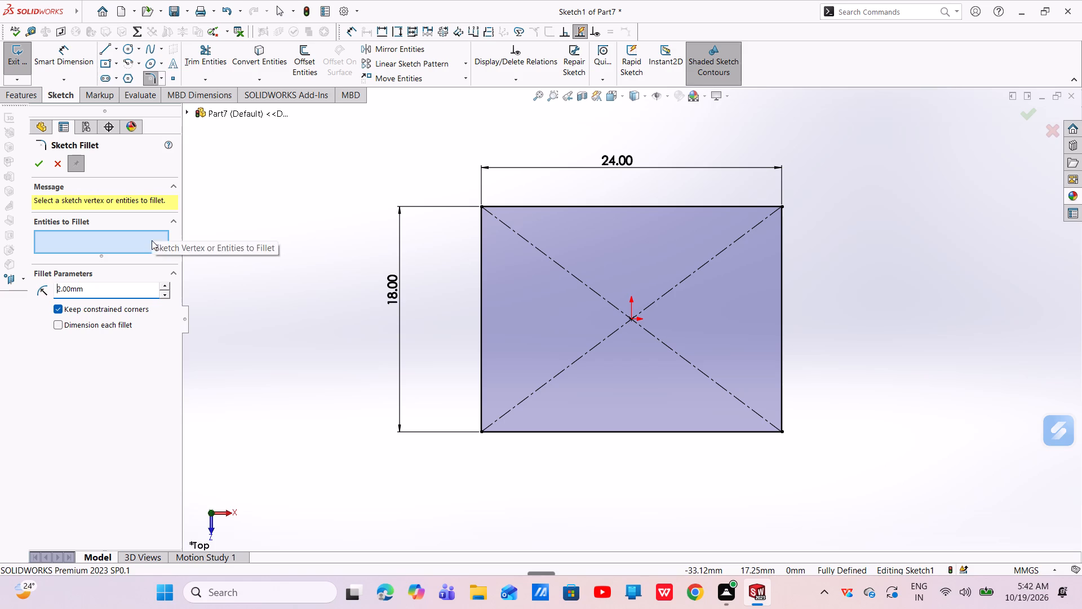
pyautogui.click(482, 207)
pyautogui.click(484, 430)
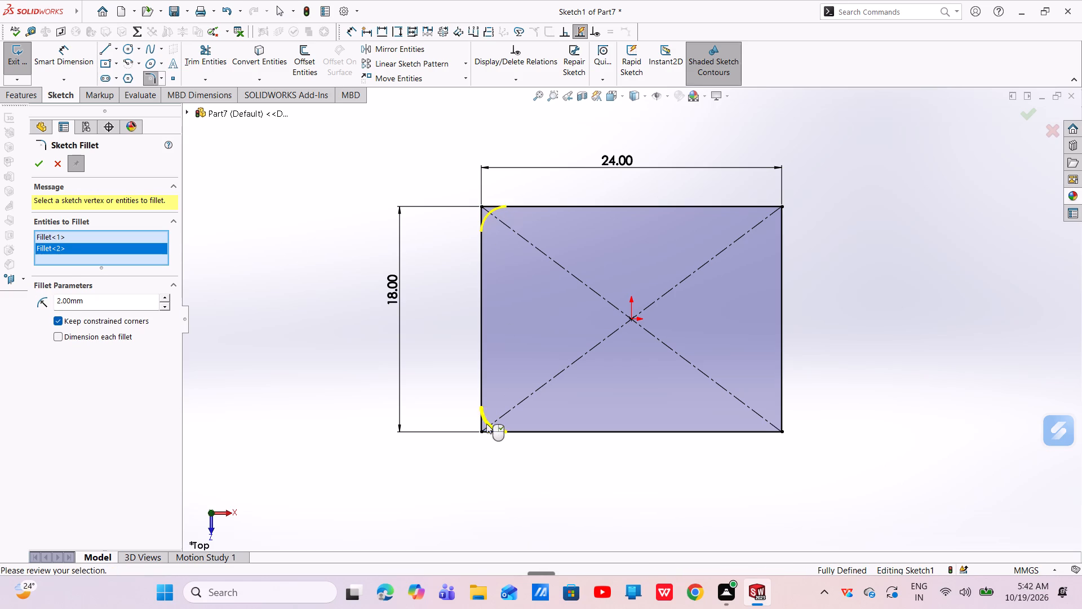
pyautogui.click(783, 430)
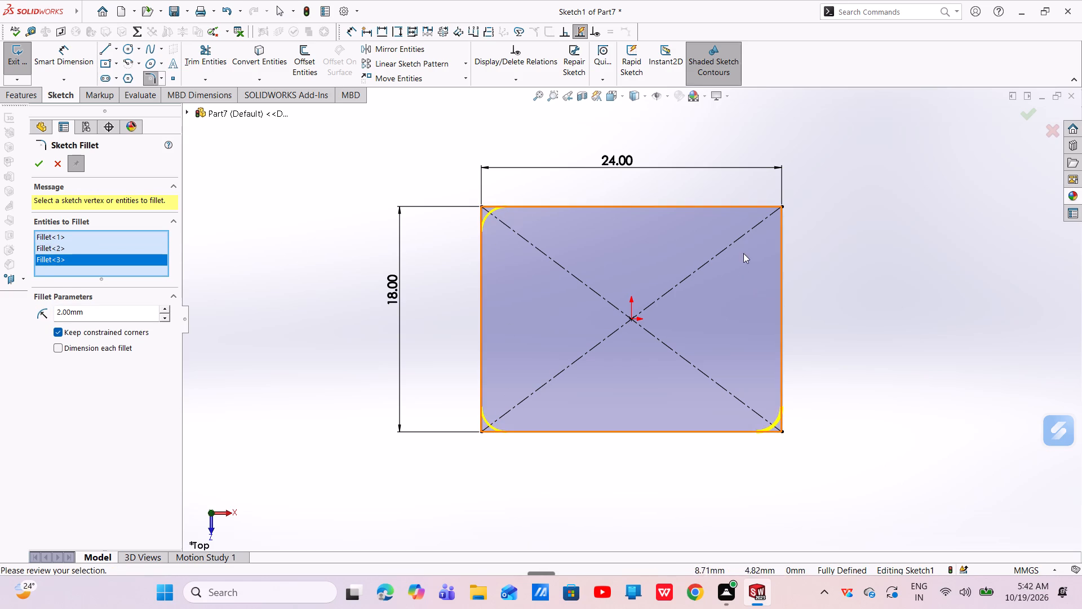
pyautogui.click(781, 206)
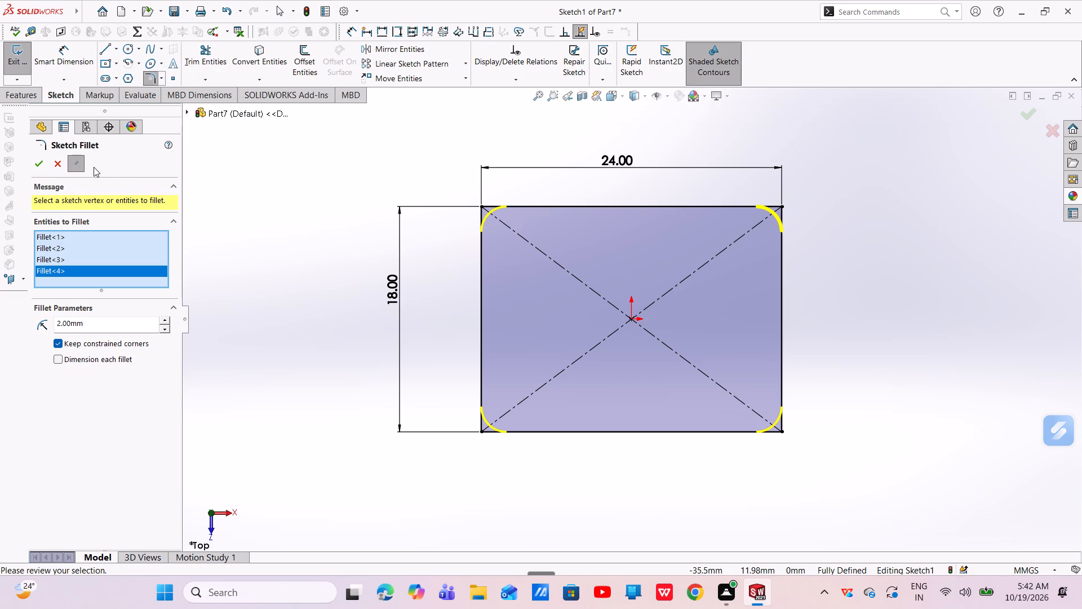
pyautogui.click(47, 166)
pyautogui.click(42, 162)
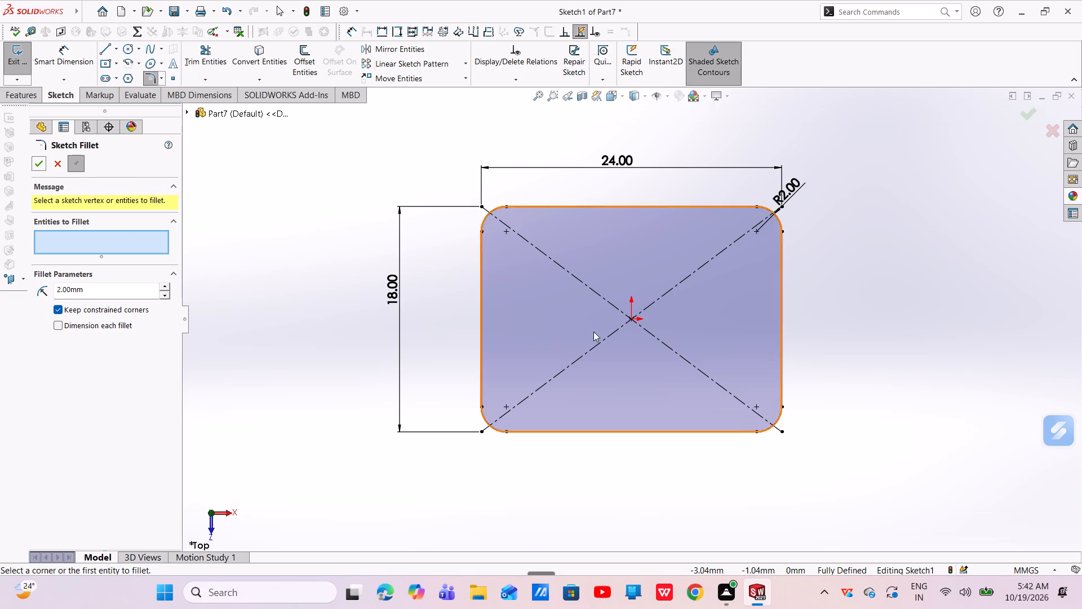
pyautogui.scroll(1, 593, 332)
pyautogui.scroll(-2, 595, 324)
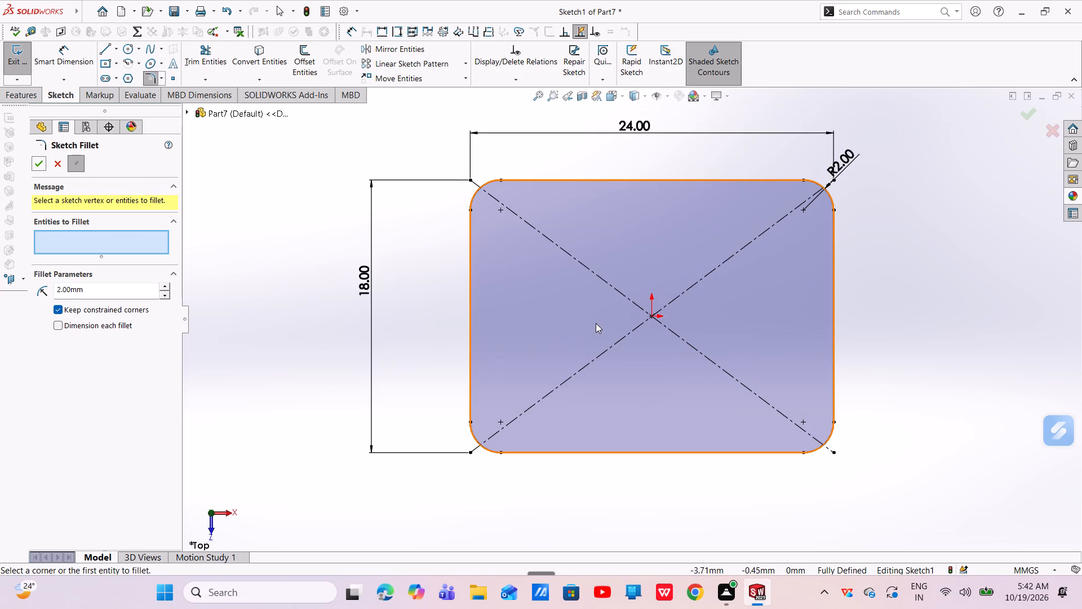
pyautogui.rightClick(596, 323)
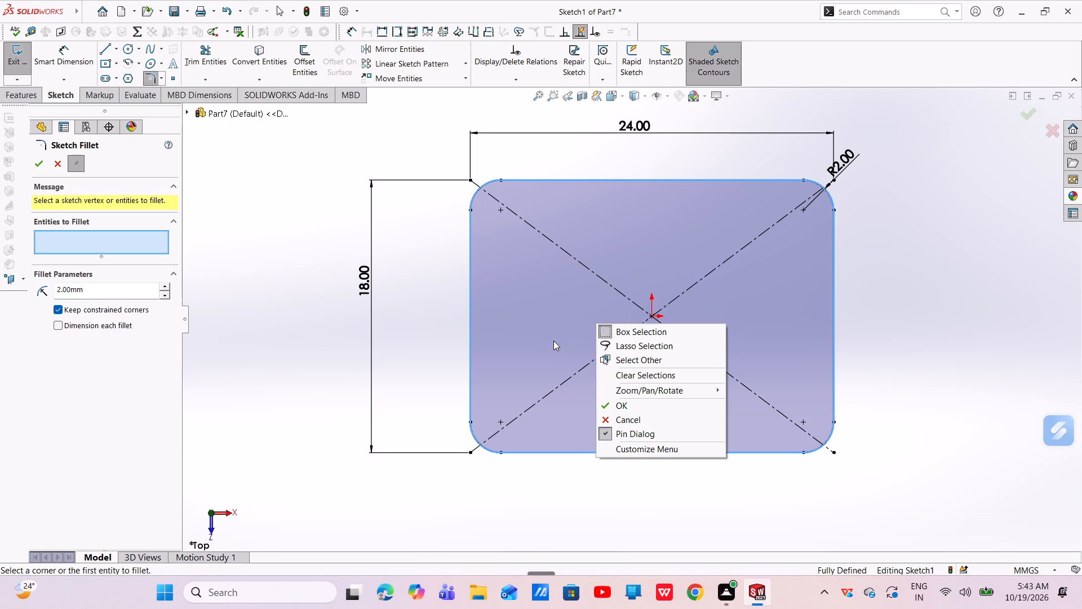
pyautogui.click(34, 161)
pyautogui.click(20, 99)
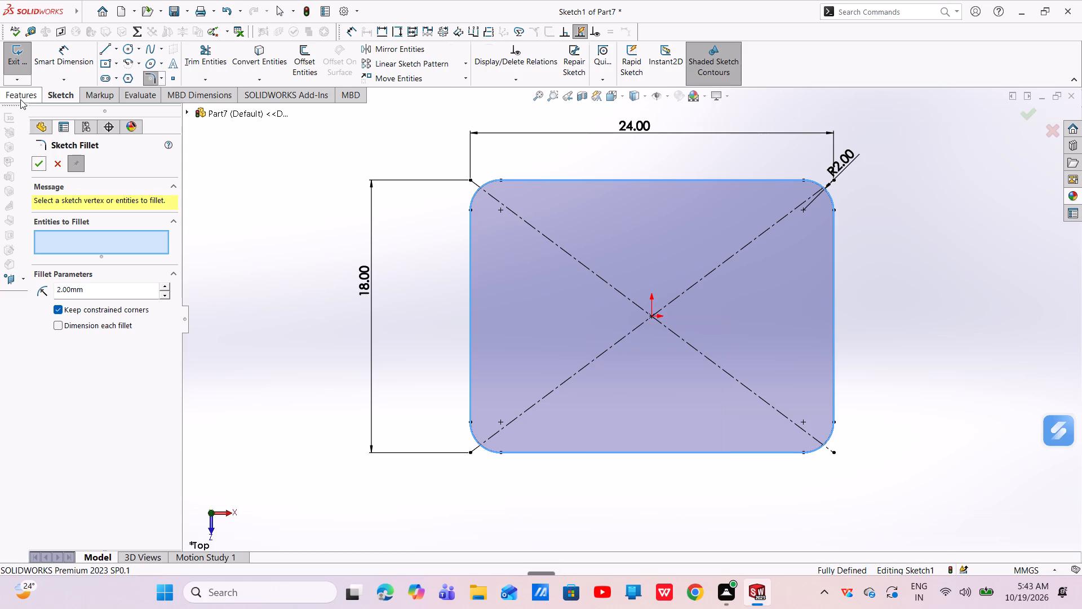
pyautogui.click(43, 164)
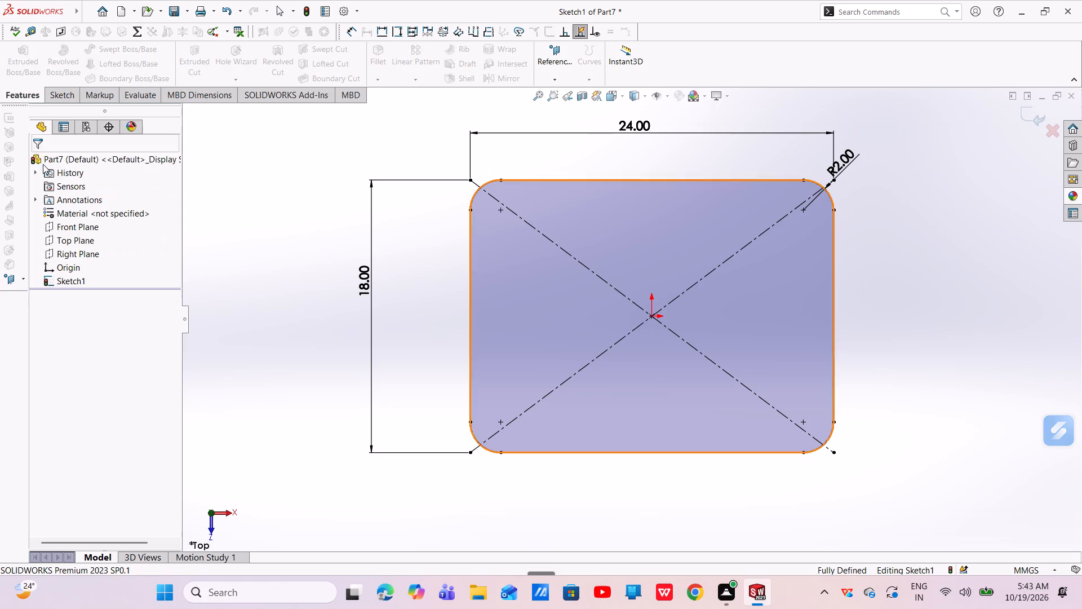
# Extrude the rounded rectangle as a blind boss to a depth of 7 mm.
pyautogui.click(26, 60)
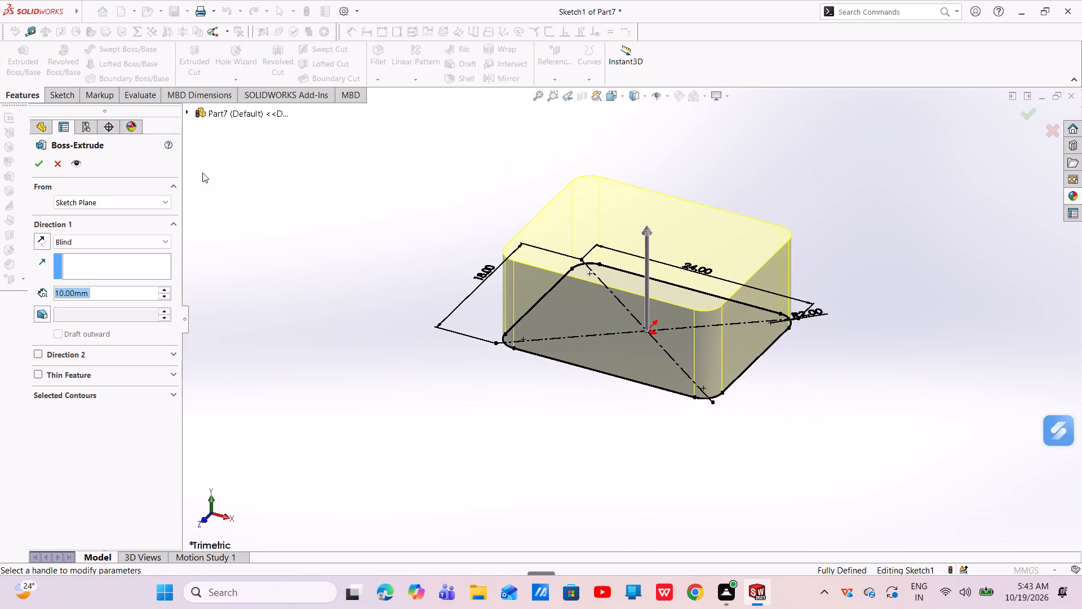
pyautogui.press('BackSpace')
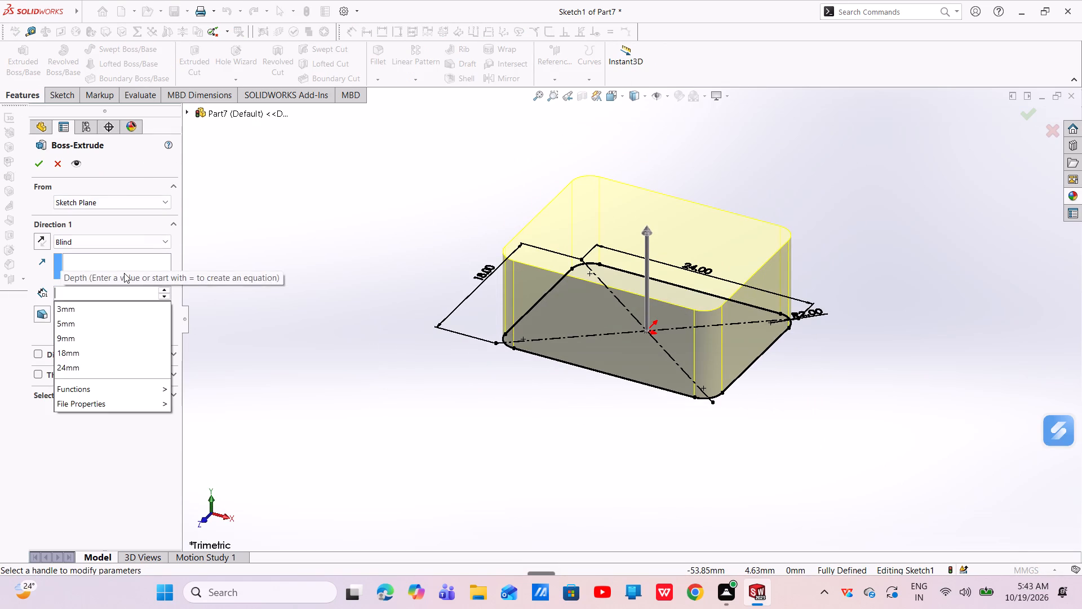
pyautogui.press('7')
pyautogui.press('Return')
pyautogui.press('Return')
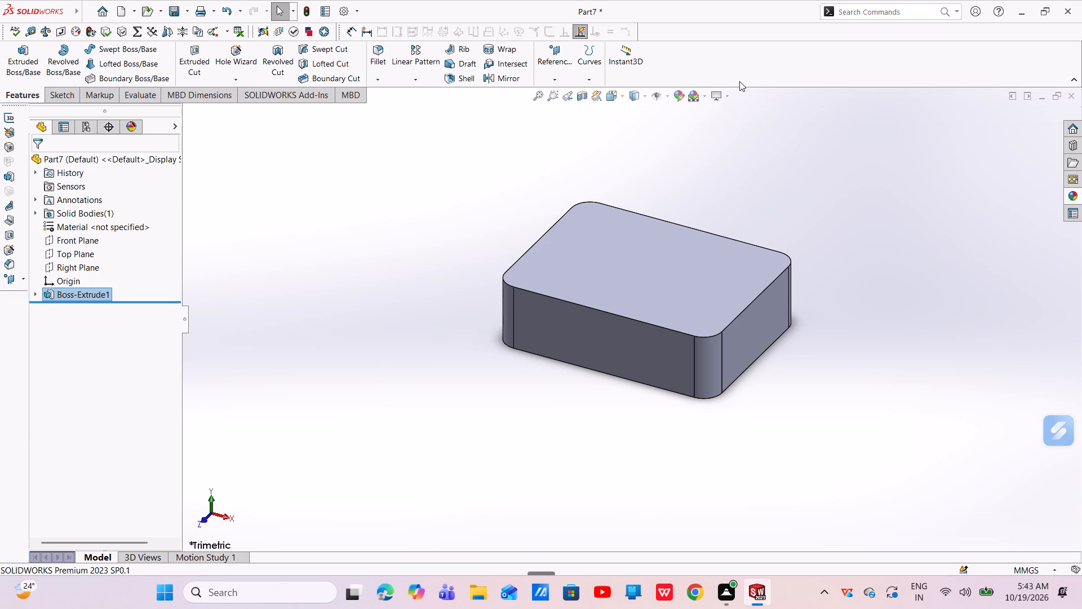
# Apply the Plain White scene to the model view.
pyautogui.click(708, 96)
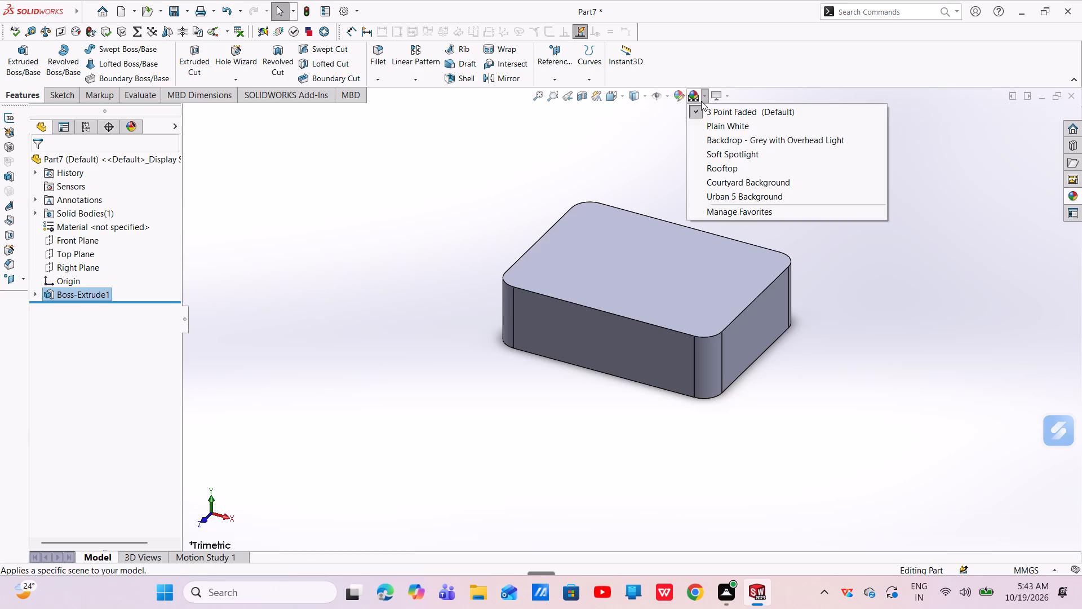
pyautogui.click(709, 125)
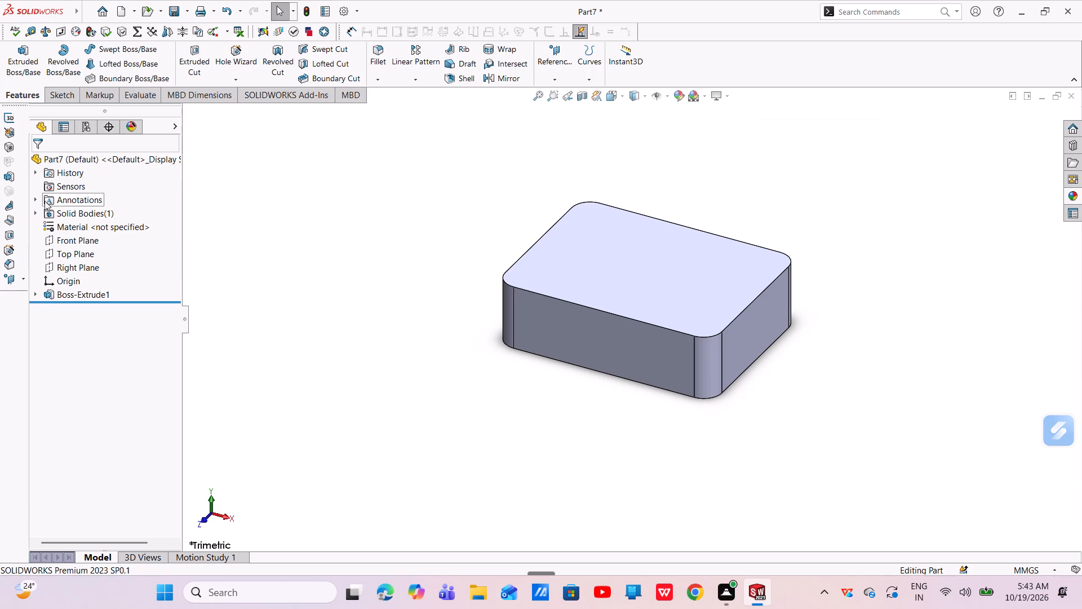
# Fillet the block's top and bottom perimeter edges with a symmetric 2 mm radius, using tangent propagation.
pyautogui.click(378, 54)
pyautogui.press('BackSpace')
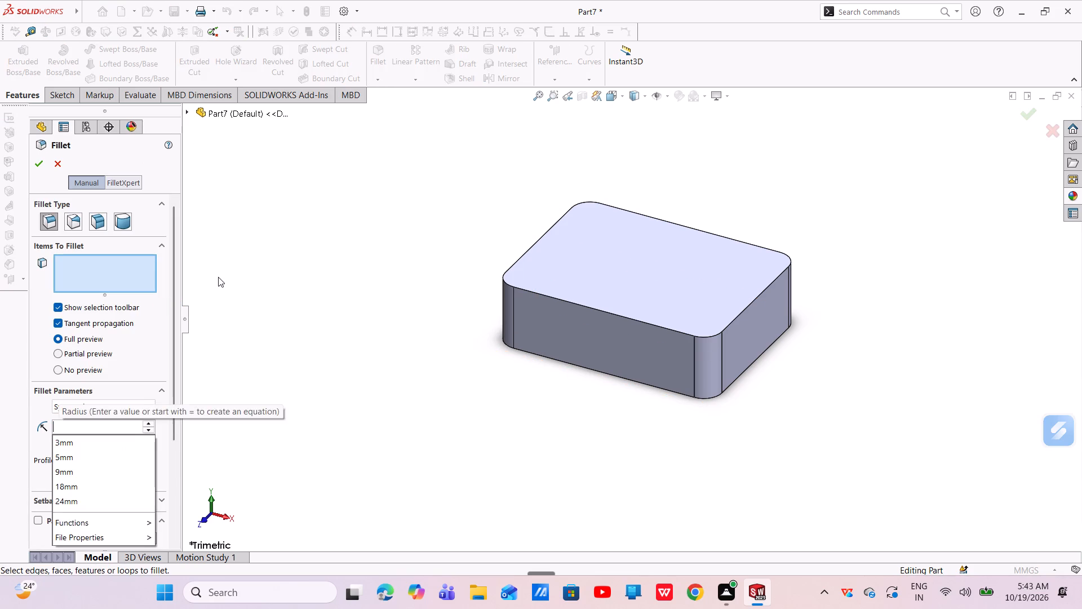
pyautogui.press('2')
pyautogui.press('Return')
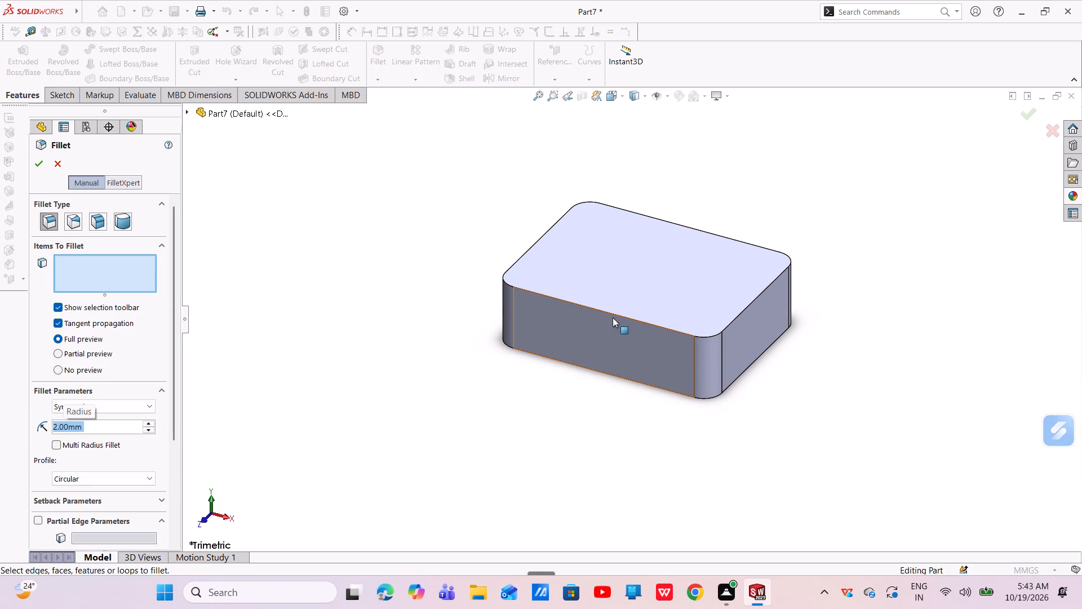
pyautogui.click(614, 314)
pyautogui.scroll(1, 654, 315)
pyautogui.moveTo(651, 313); pyautogui.dragTo(648, 288, button='middle')
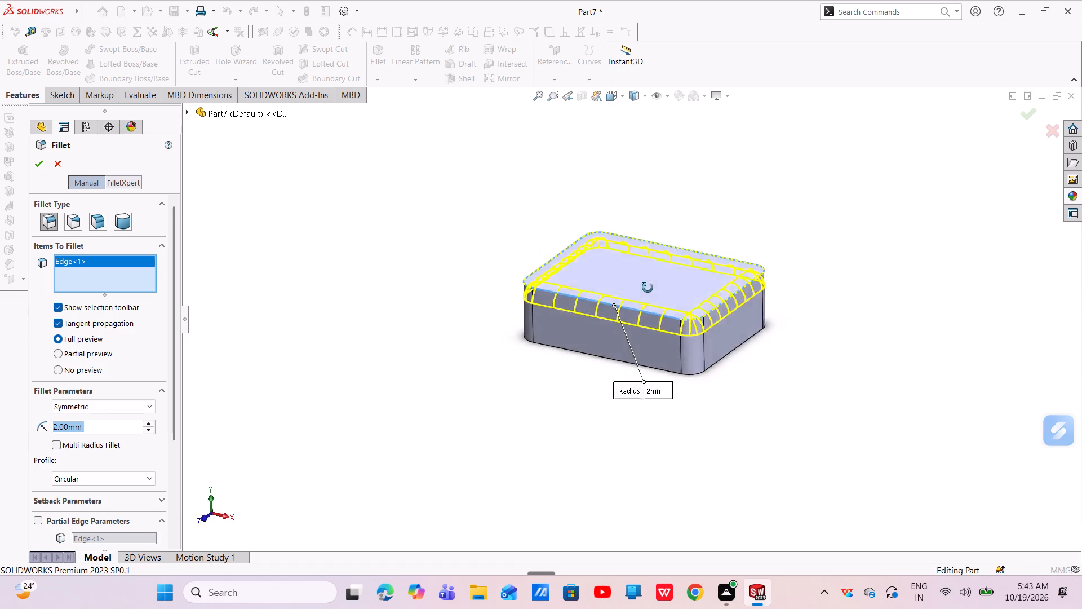
pyautogui.moveTo(648, 288); pyautogui.dragTo(647, 224, button='middle')
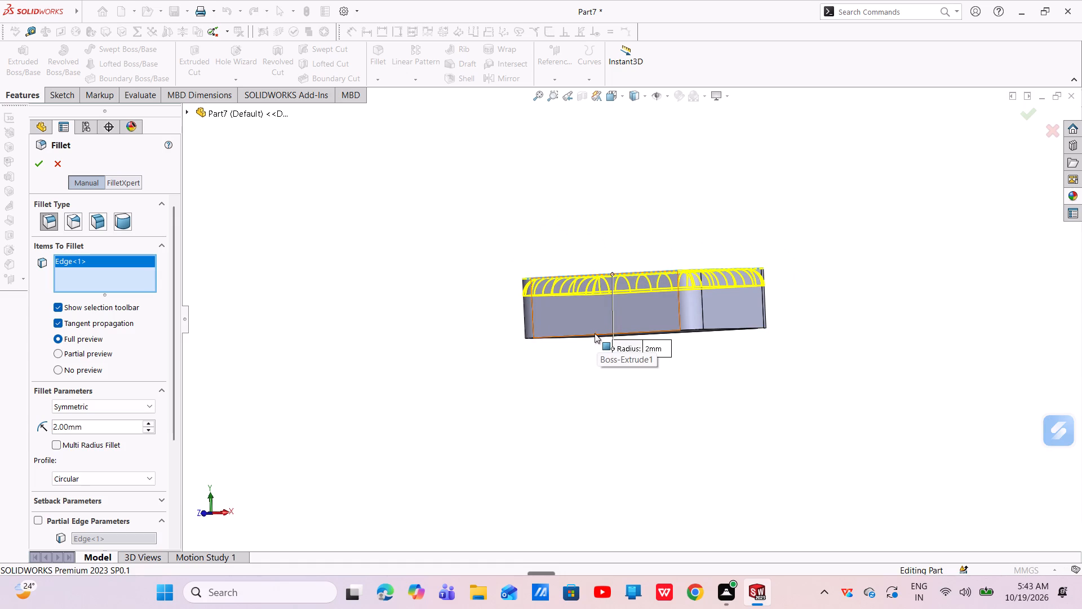
pyautogui.scroll(-7, 595, 334)
pyautogui.click(600, 328)
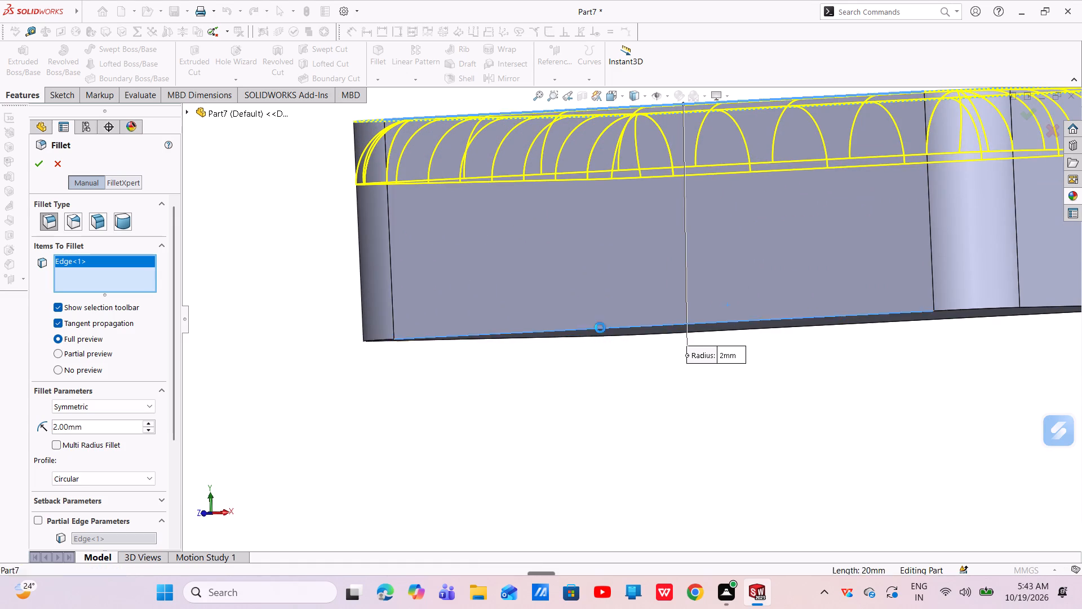
pyautogui.scroll(3, 600, 328)
pyautogui.scroll(1, 659, 314)
pyautogui.moveTo(659, 314); pyautogui.dragTo(396, 399, button='middle')
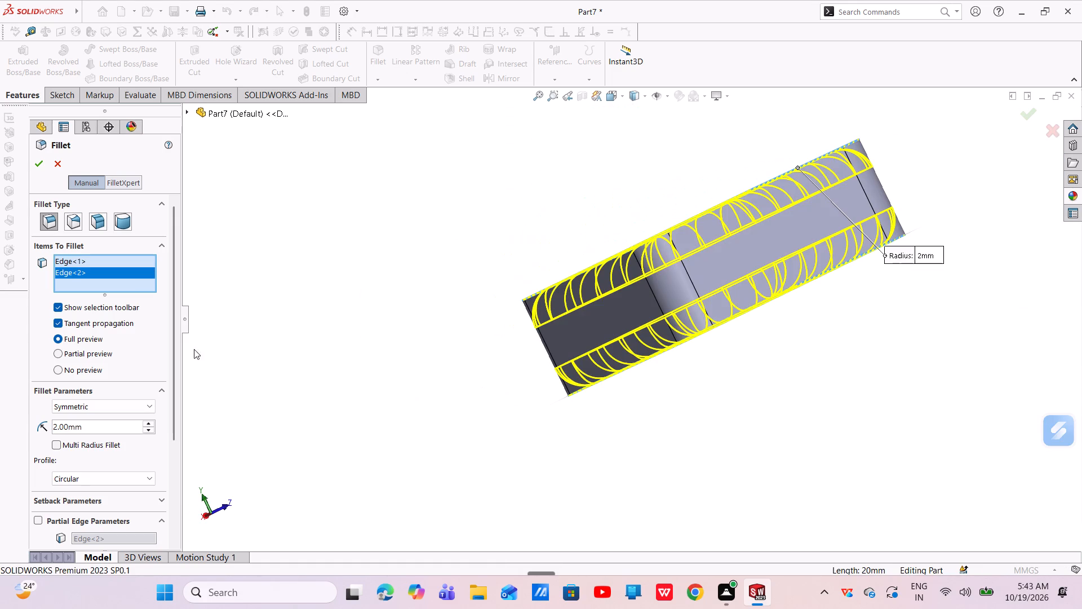
pyautogui.click(32, 162)
pyautogui.scroll(2, 599, 275)
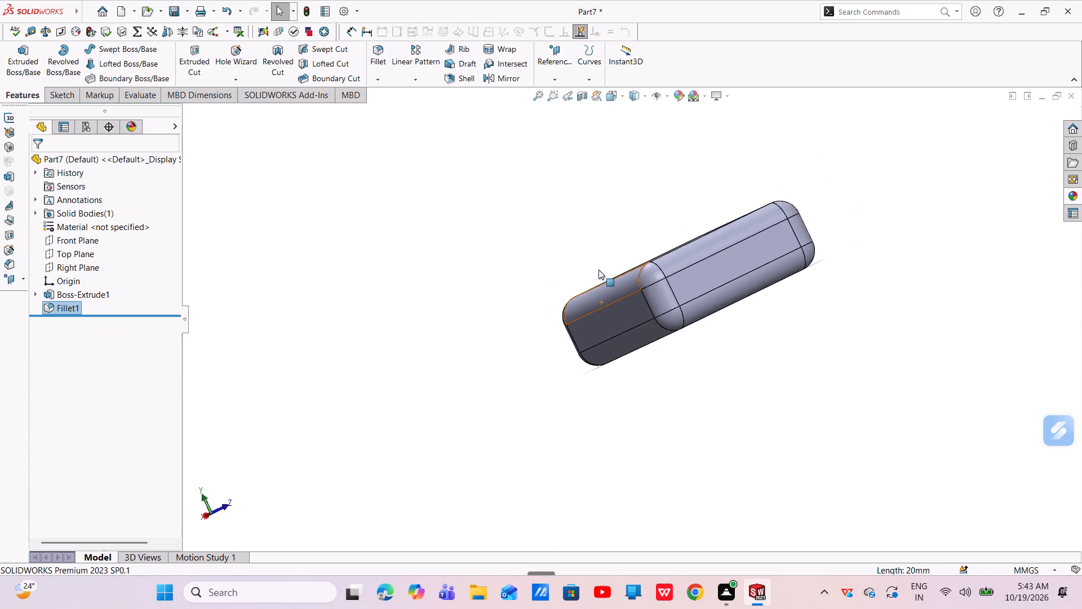
pyautogui.moveTo(603, 276); pyautogui.dragTo(703, 429, button='middle')
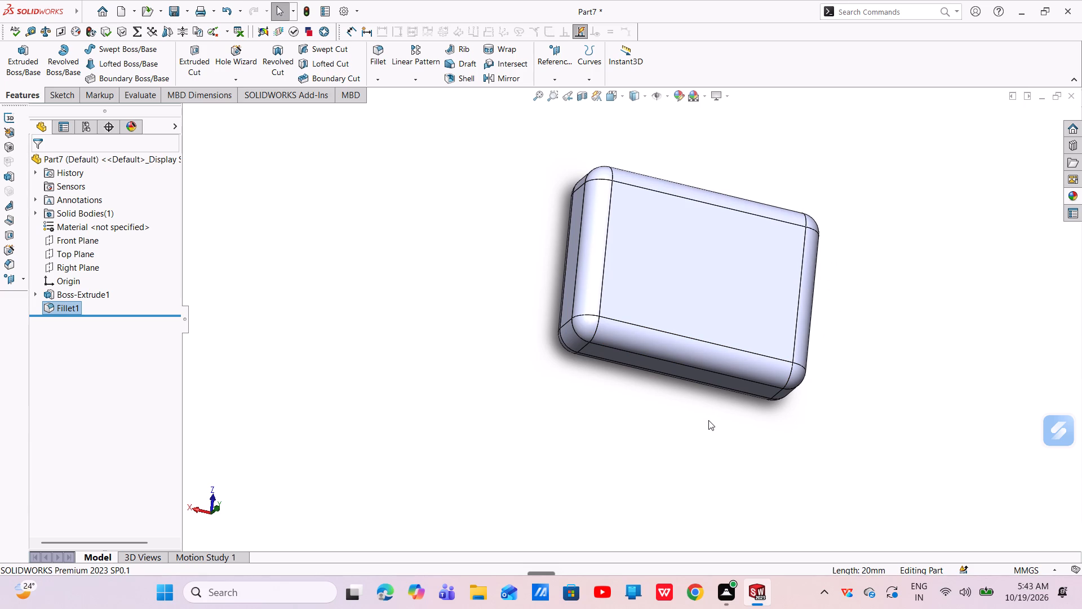
# Apply the red low gloss plastic appearance to the block's entire body.
pyautogui.click(1074, 194)
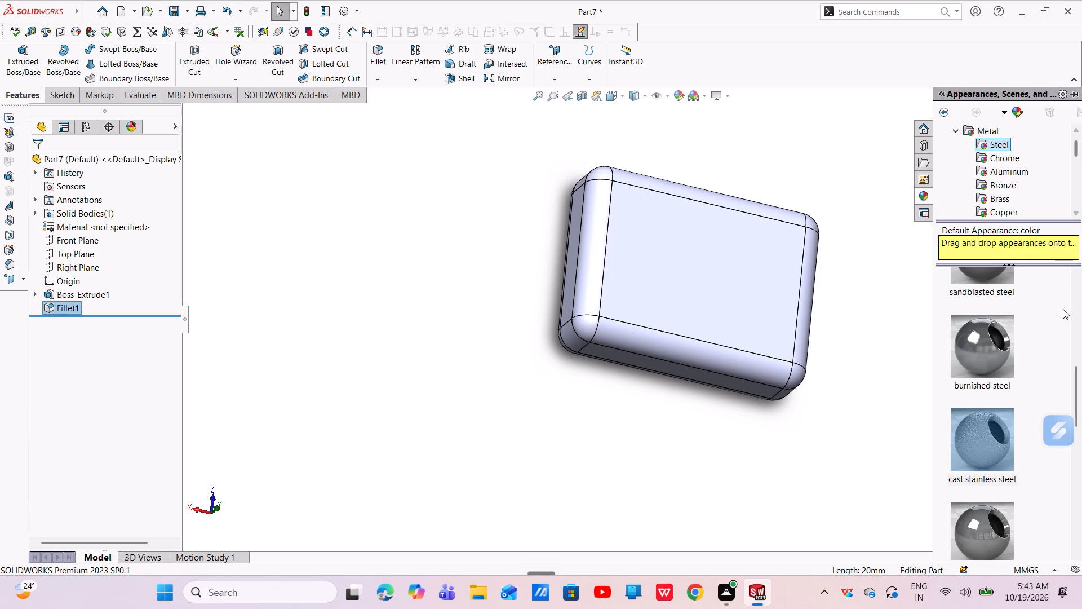
pyautogui.scroll(2, 992, 171)
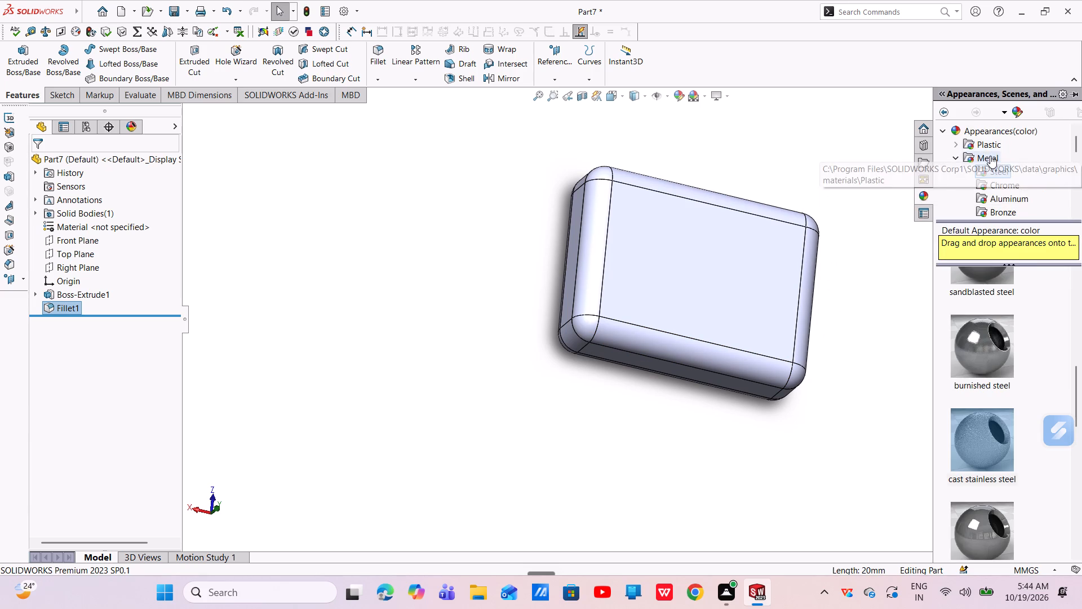
pyautogui.click(991, 156)
pyautogui.click(988, 143)
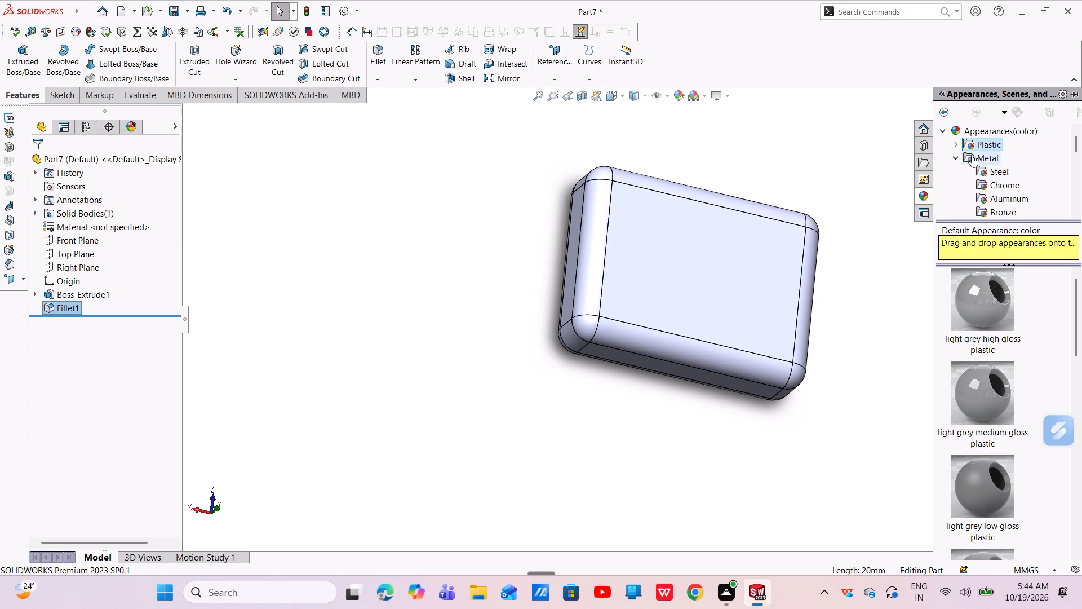
pyautogui.click(958, 144)
pyautogui.click(1005, 173)
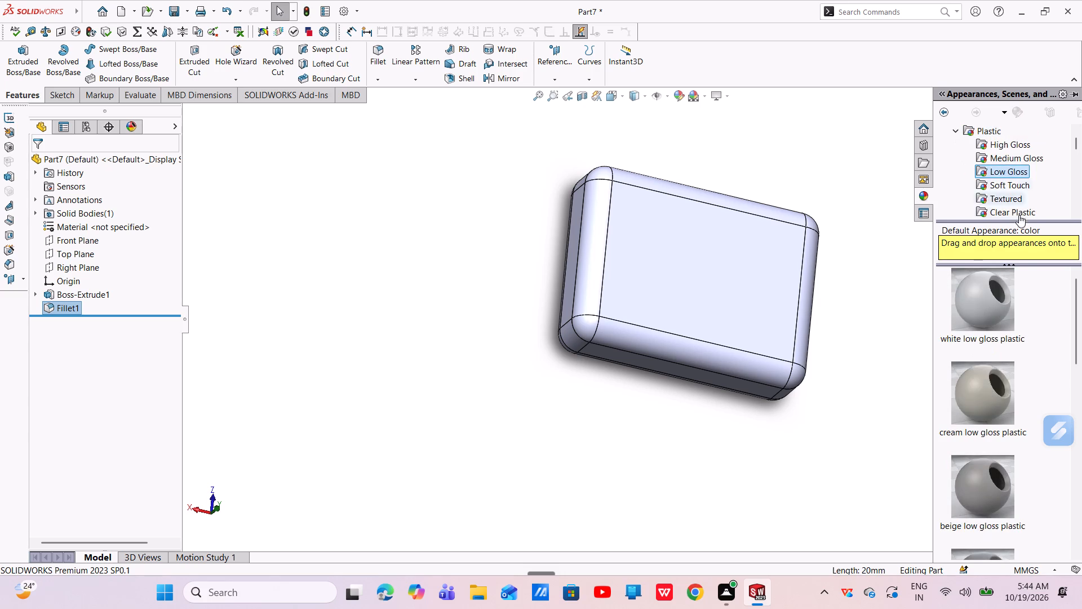
pyautogui.scroll(-11, 1009, 366)
pyautogui.scroll(2, 1000, 395)
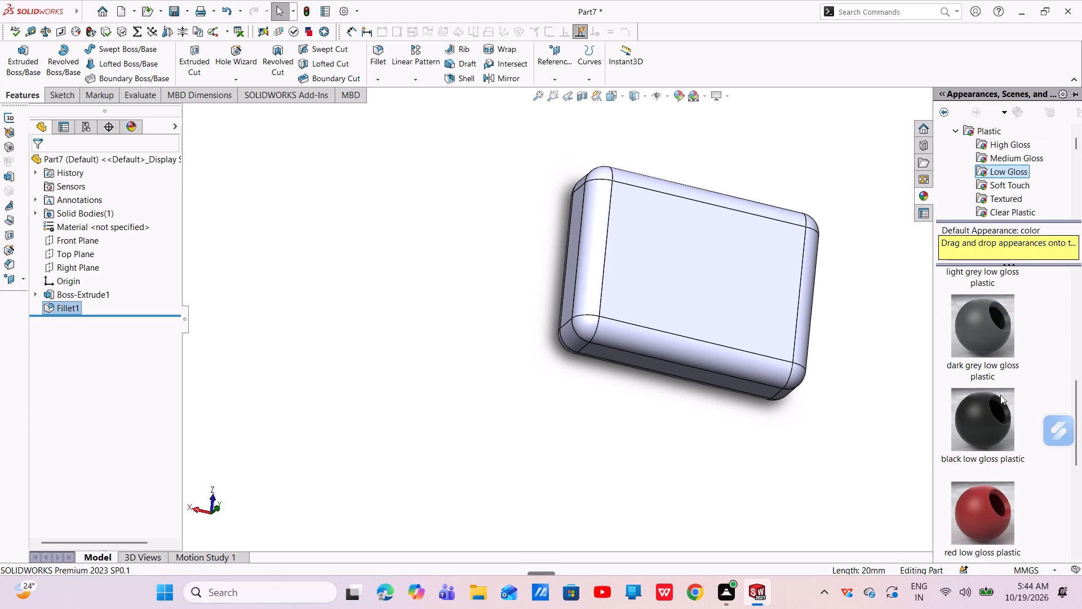
pyautogui.scroll(-1, 1000, 401)
pyautogui.moveTo(994, 394); pyautogui.dragTo(716, 328)
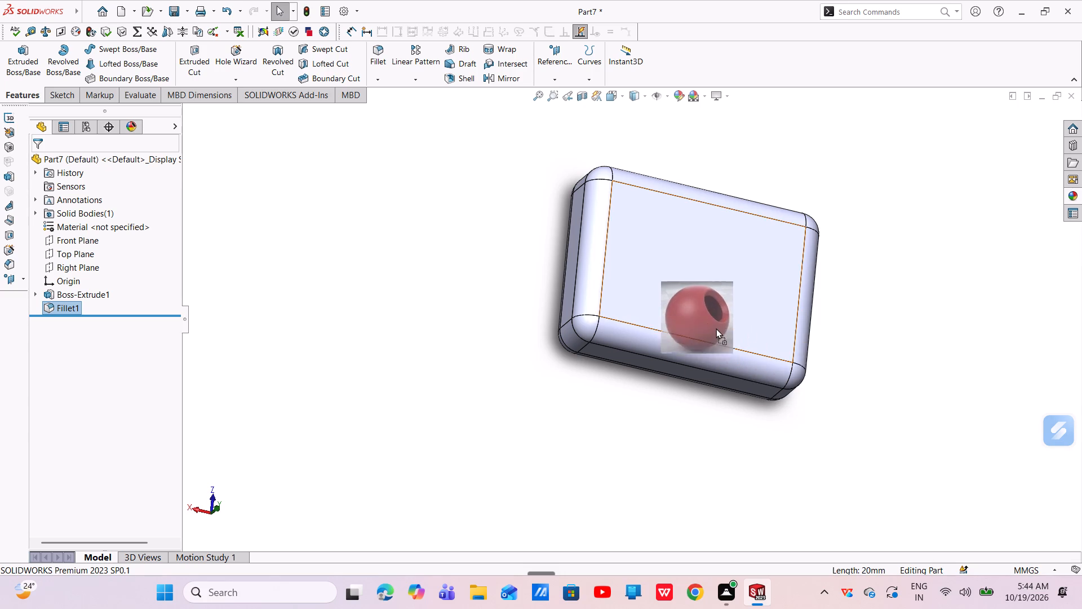
pyautogui.moveTo(716, 328); pyautogui.dragTo(701, 306)
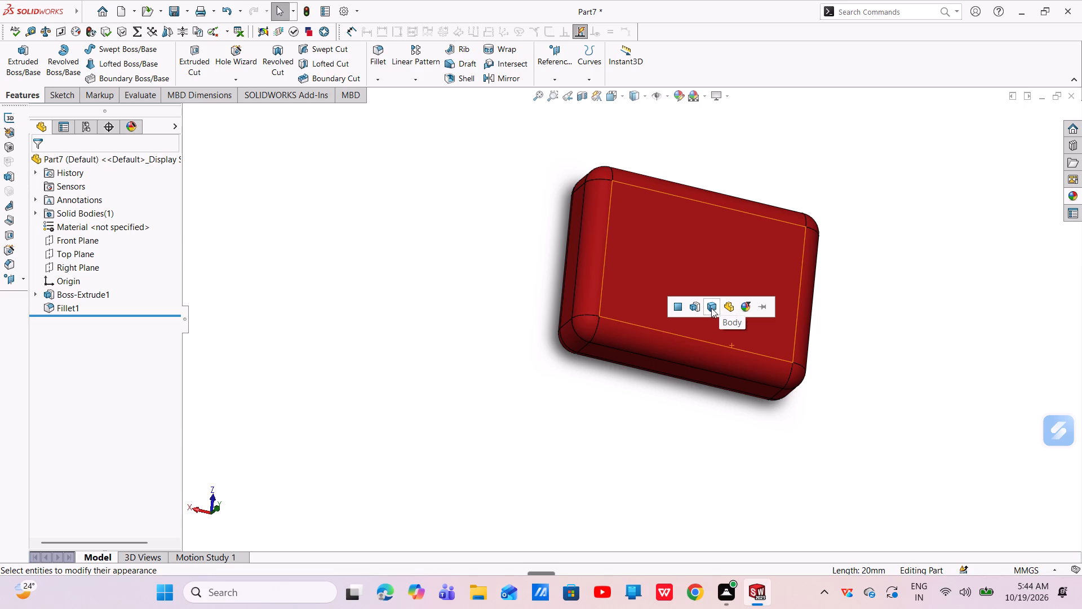
pyautogui.click(711, 308)
# Select the flat face on the block's short 18 mm side and orient the view normal to it.
pyautogui.moveTo(908, 287); pyautogui.dragTo(845, 192, button='middle')
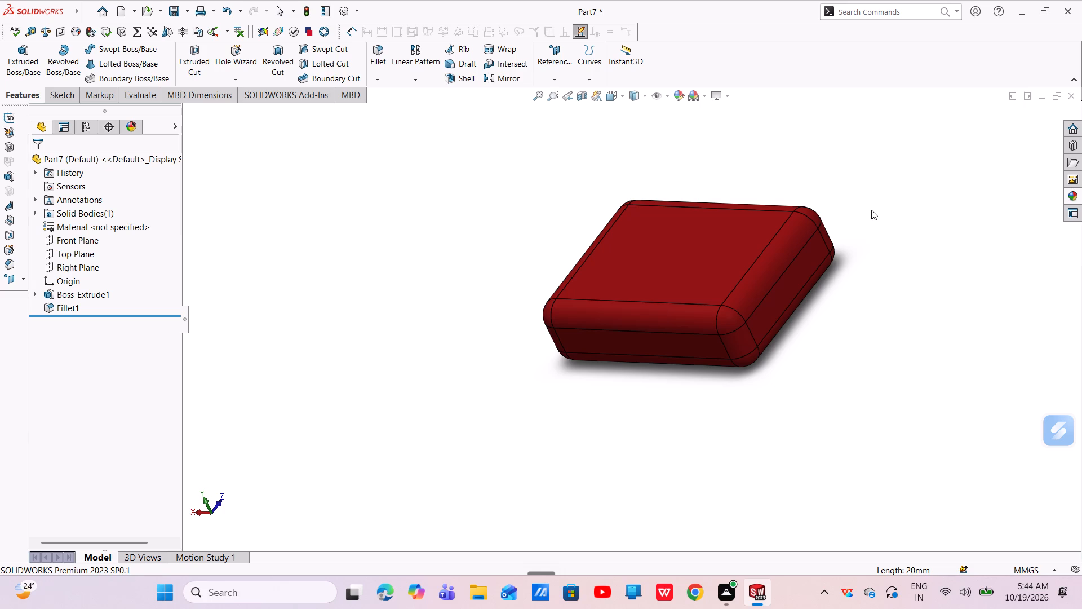
pyautogui.click(793, 285)
pyautogui.click(841, 255)
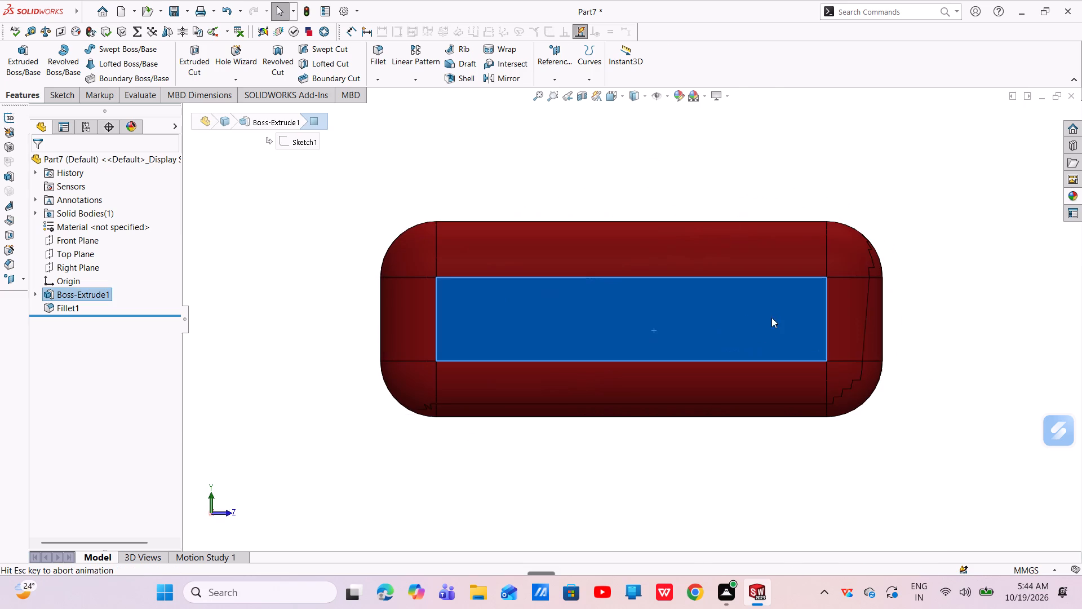
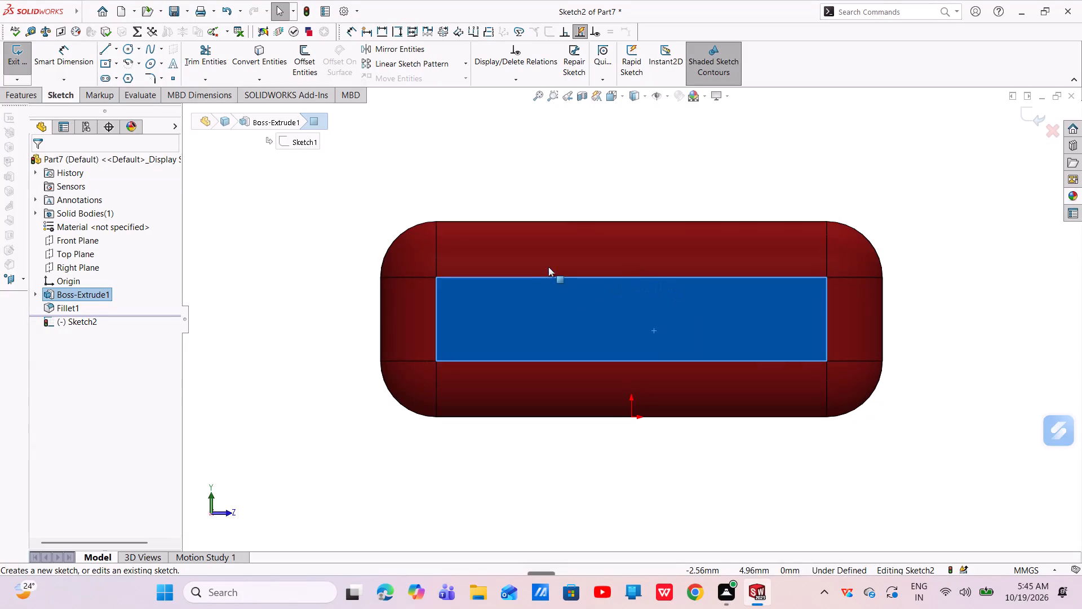
# Sketch a horizontal centerline about 14 mm long across the flat side face, joining its two short edges near mid-height.
pyautogui.click(113, 55)
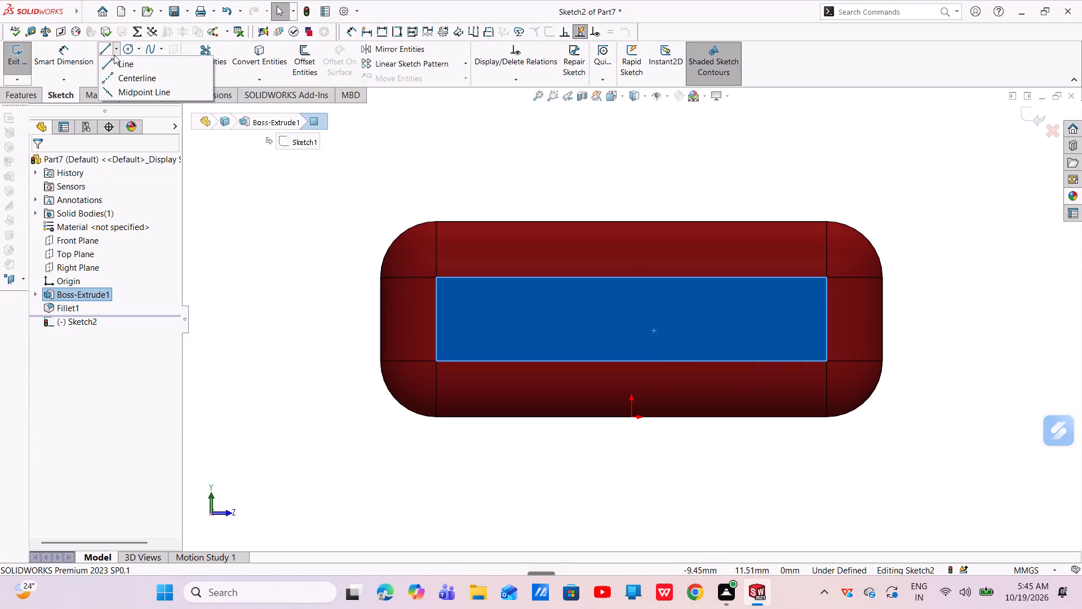
pyautogui.click(128, 78)
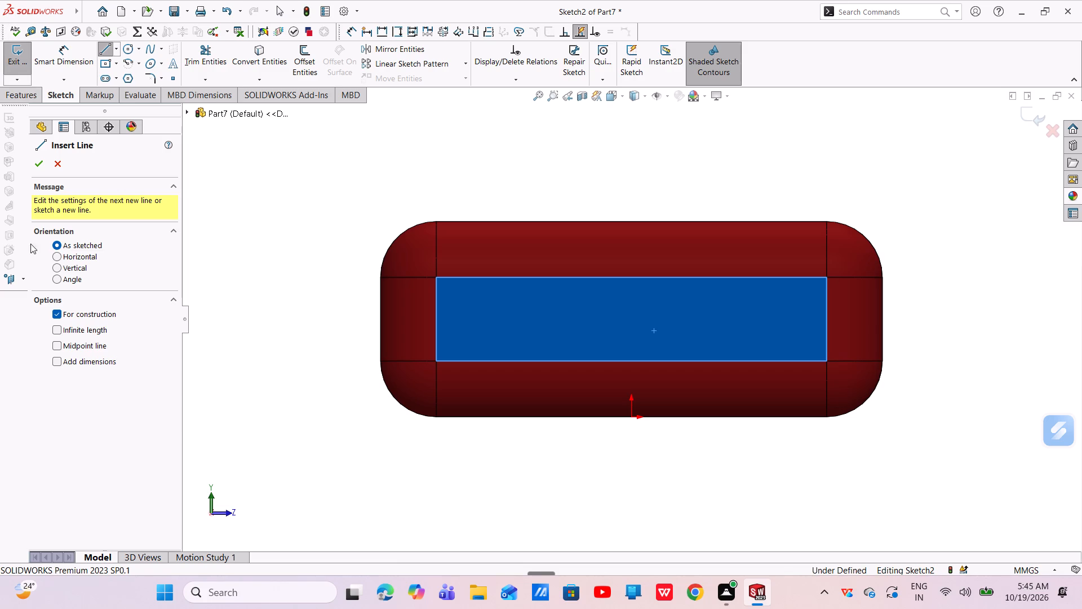
pyautogui.click(119, 52)
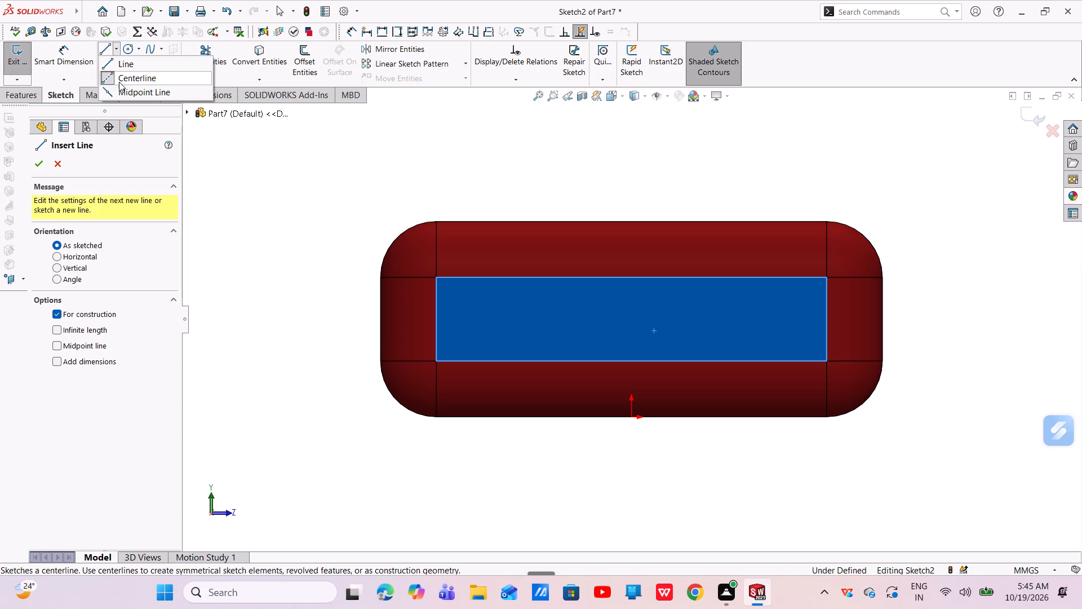
pyautogui.click(119, 82)
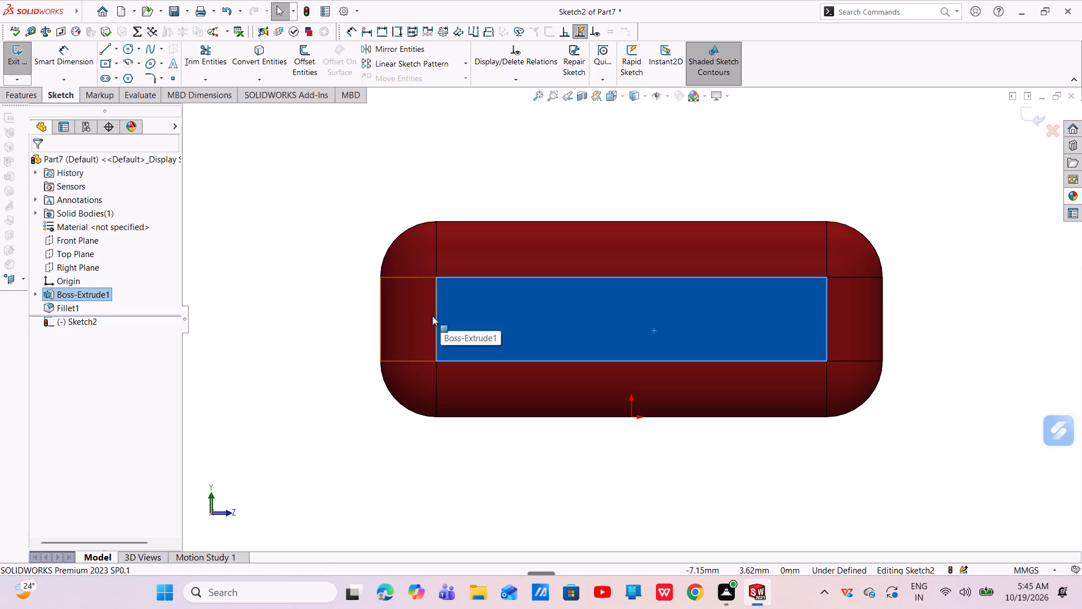
pyautogui.click(436, 316)
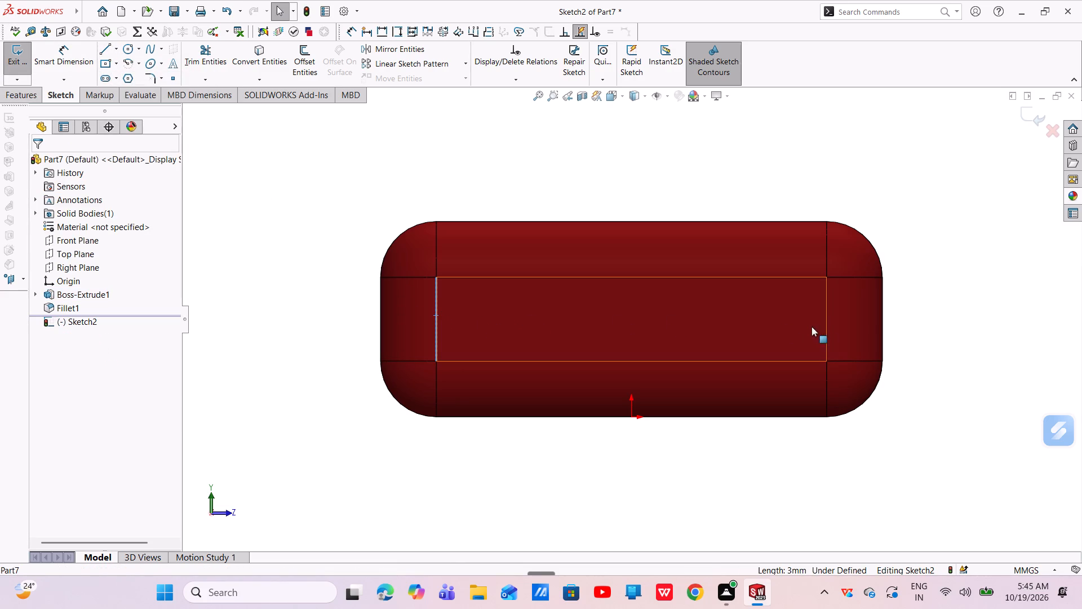
pyautogui.click(113, 48)
pyautogui.click(122, 72)
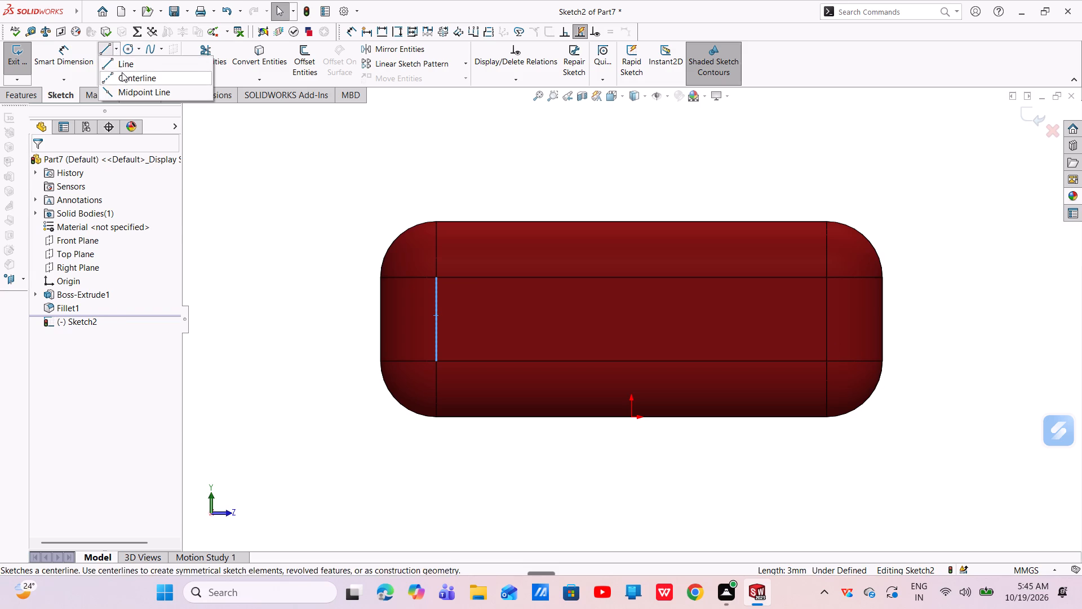
pyautogui.click(438, 315)
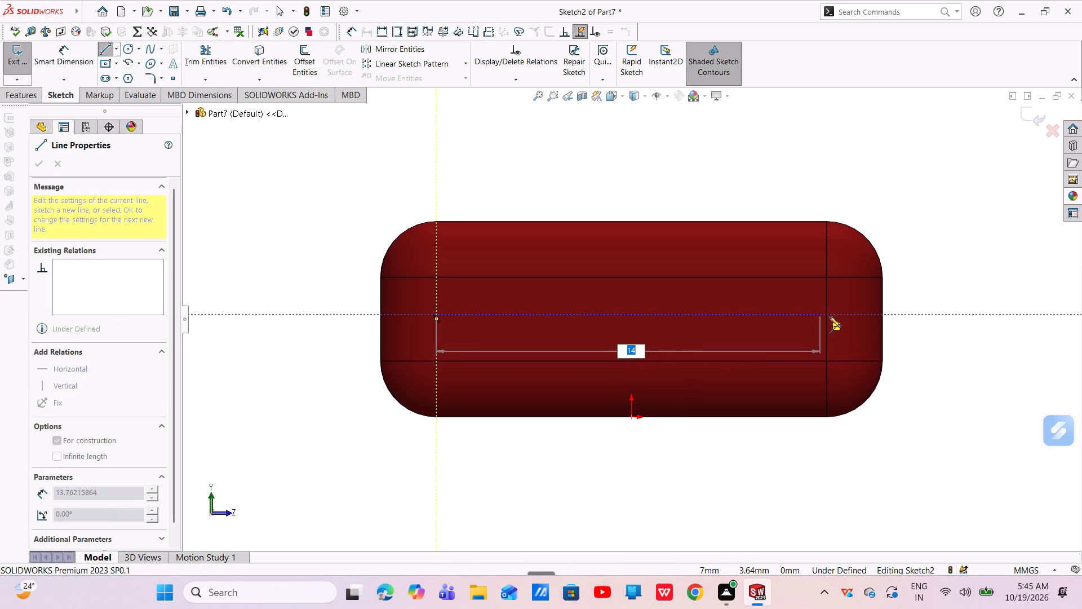
pyautogui.click(830, 316)
pyautogui.rightClick(830, 316)
pyautogui.click(866, 329)
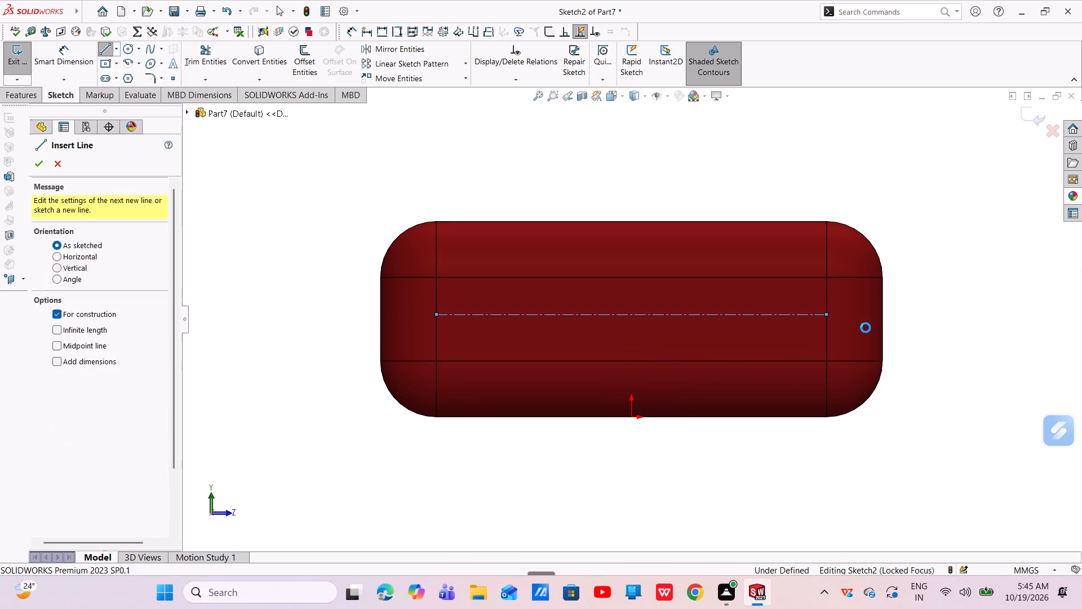
pyautogui.press('Escape')
pyautogui.press('Escape')
# Add a horizontal relation to the centerline on the flat side face.
pyautogui.click(721, 311)
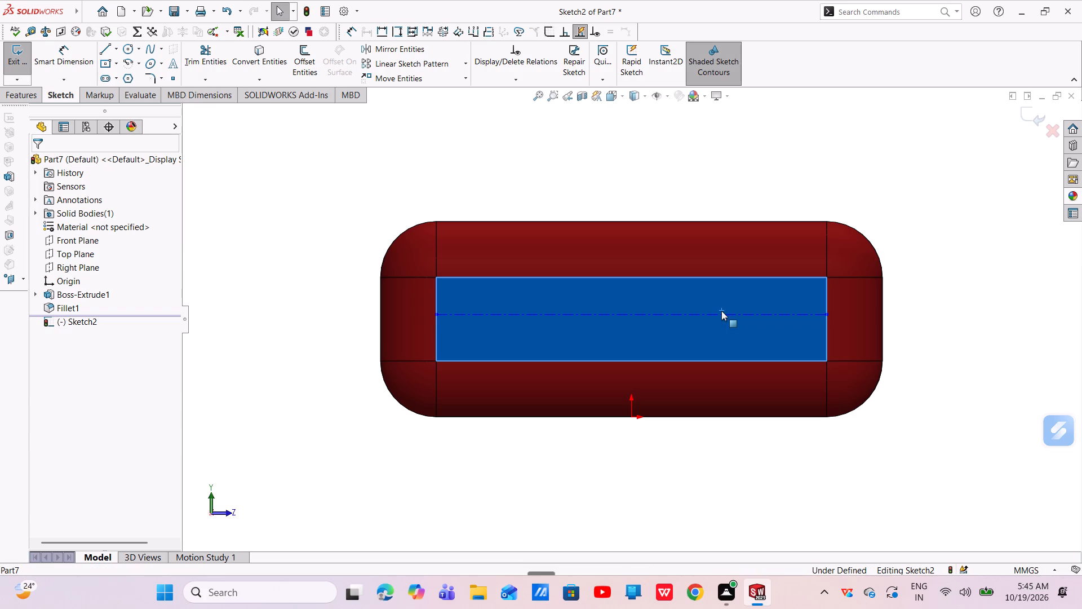
pyautogui.press('Escape')
pyautogui.press('Escape')
pyautogui.click(606, 312)
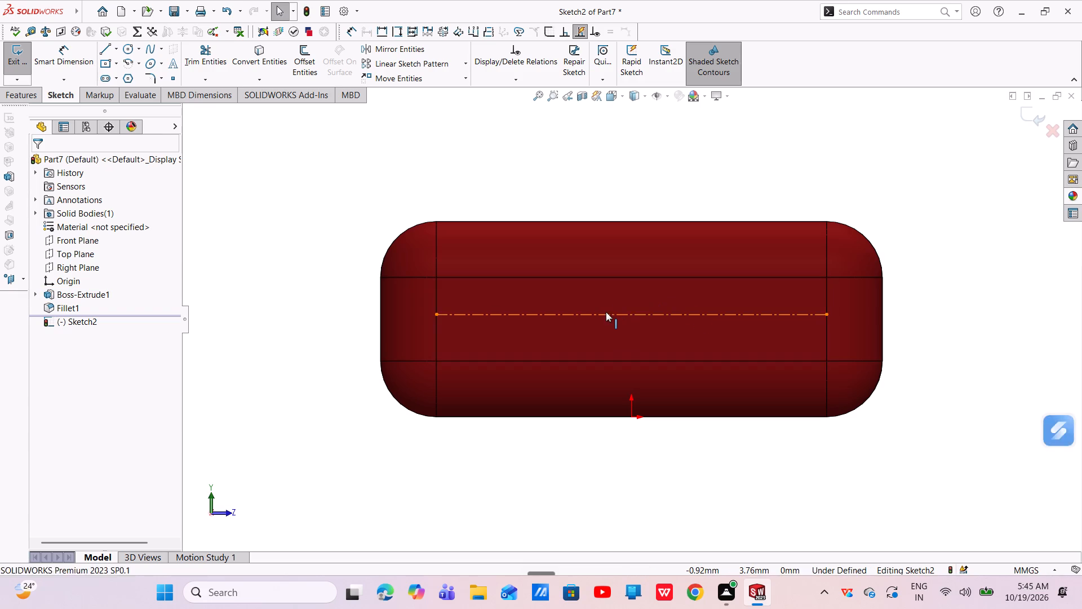
pyautogui.click(641, 264)
pyautogui.press('Escape')
pyautogui.press('Escape')
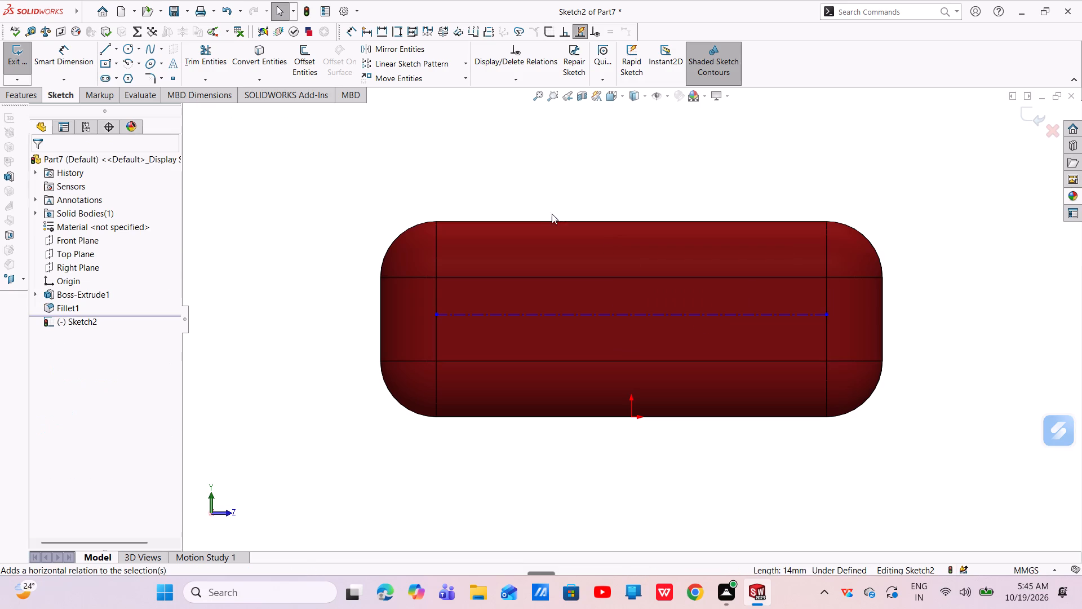
# Sketch two concentric circles at the centerline's midpoint, about 3.32 mm and 2.16 mm in diameter.
pyautogui.click(126, 47)
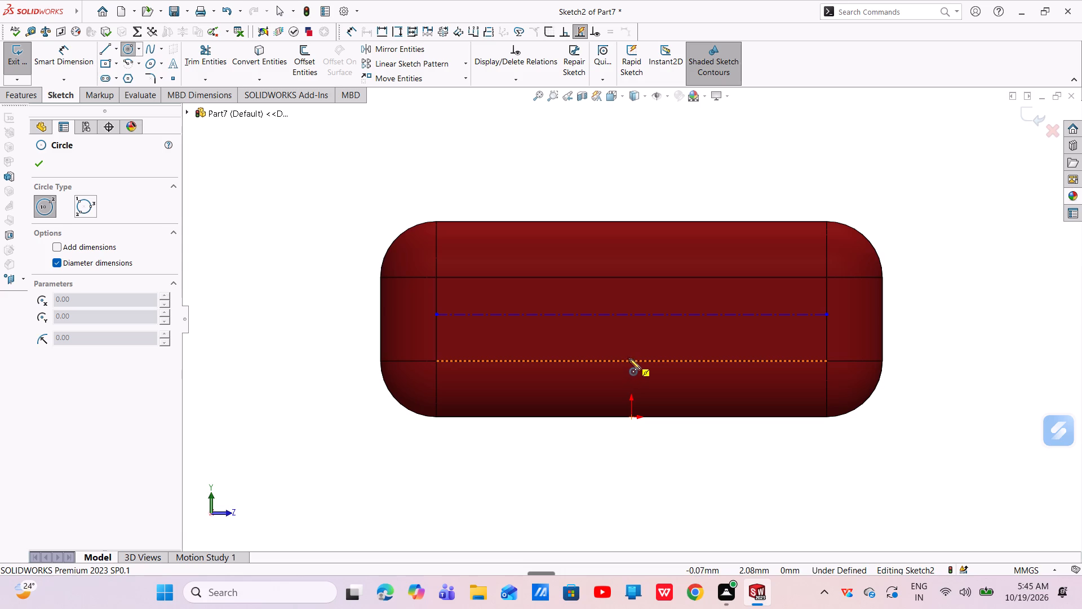
pyautogui.click(632, 315)
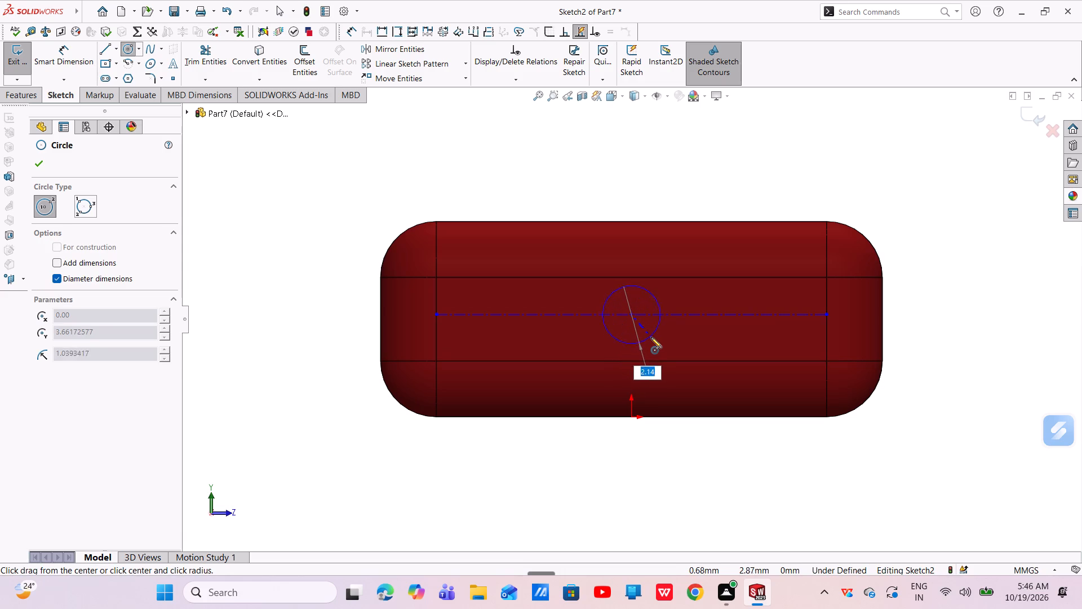
pyautogui.click(634, 361)
pyautogui.click(630, 315)
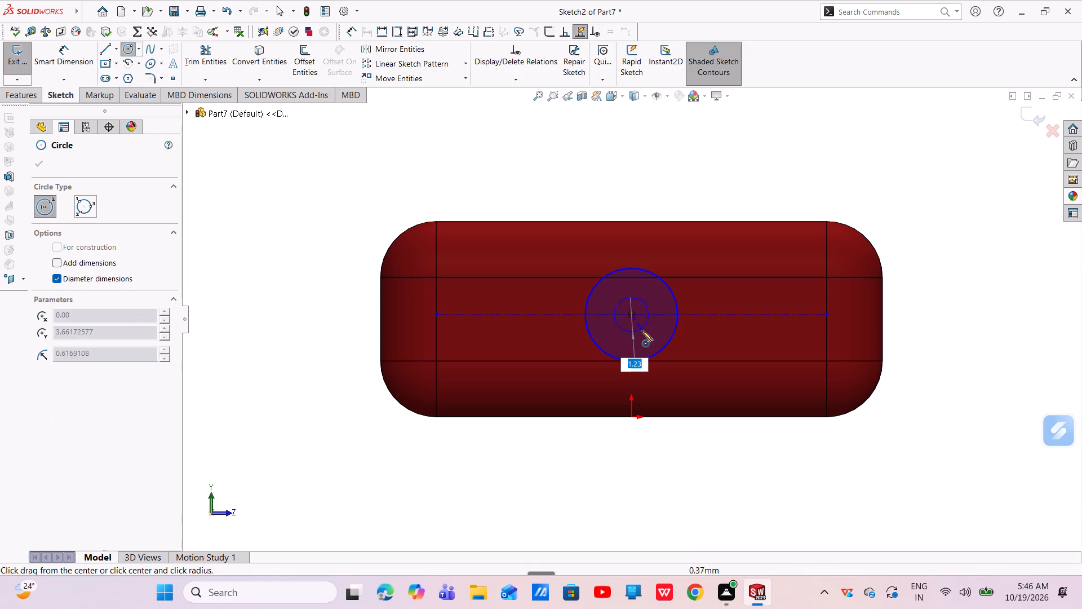
pyautogui.click(642, 343)
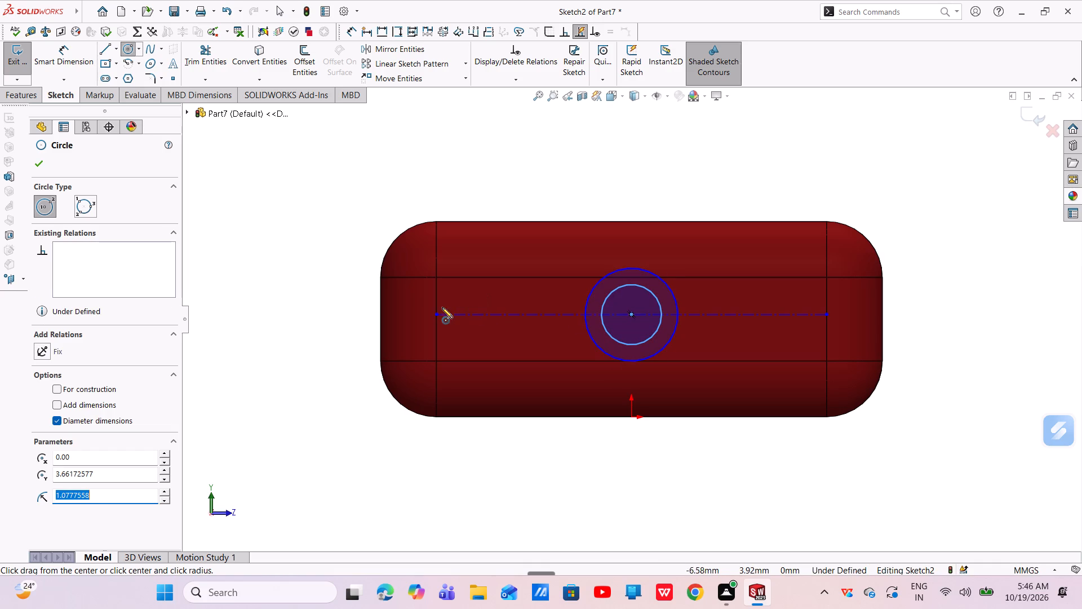
# Sketch two concentric circles on the centerline about 5.7 mm from its midpoint on the negative Z side, about 2.58 mm and 1.62 mm in diameter.
pyautogui.click(472, 316)
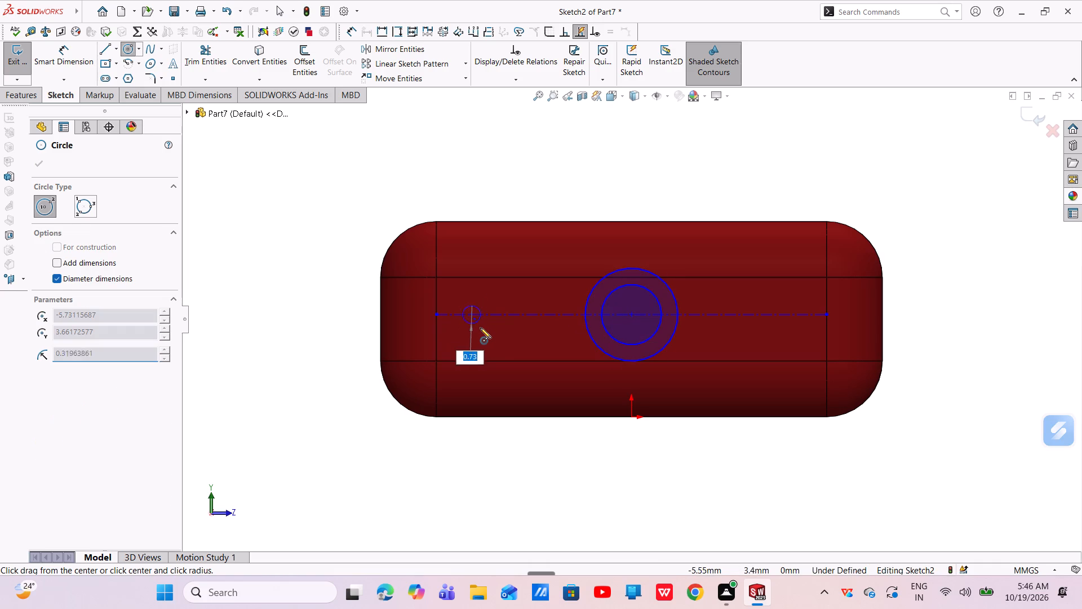
pyautogui.click(491, 345)
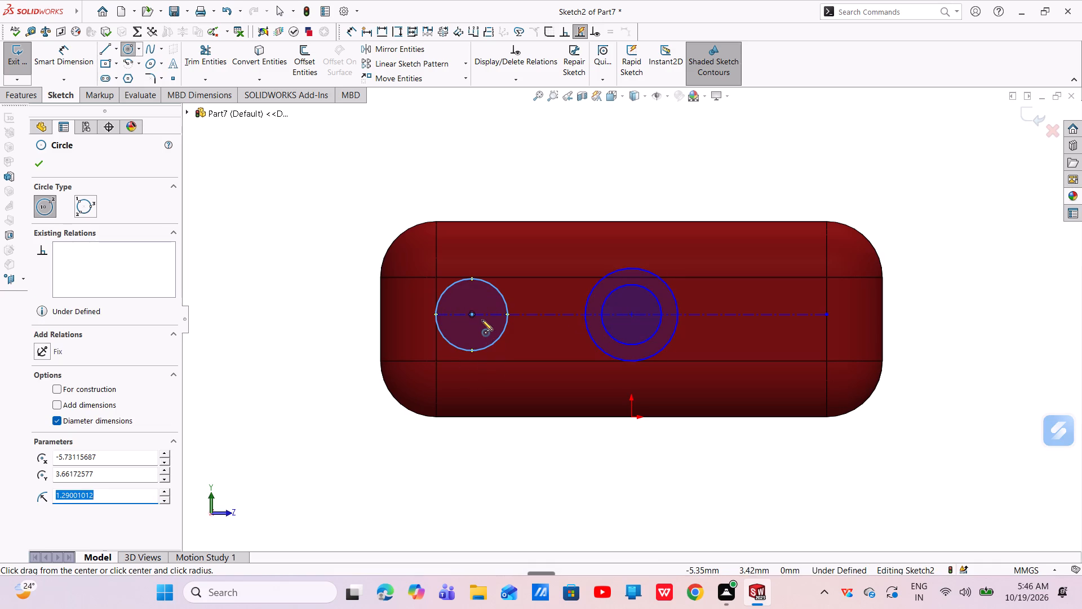
pyautogui.click(474, 315)
pyautogui.moveTo(474, 315); pyautogui.dragTo(482, 325)
pyautogui.press('Escape')
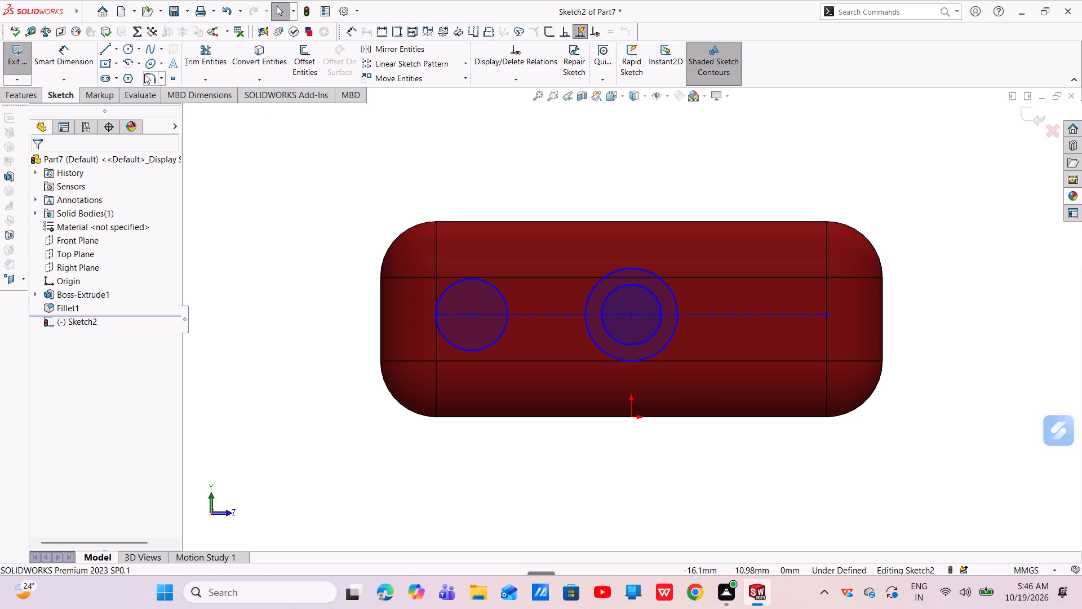
pyautogui.click(132, 52)
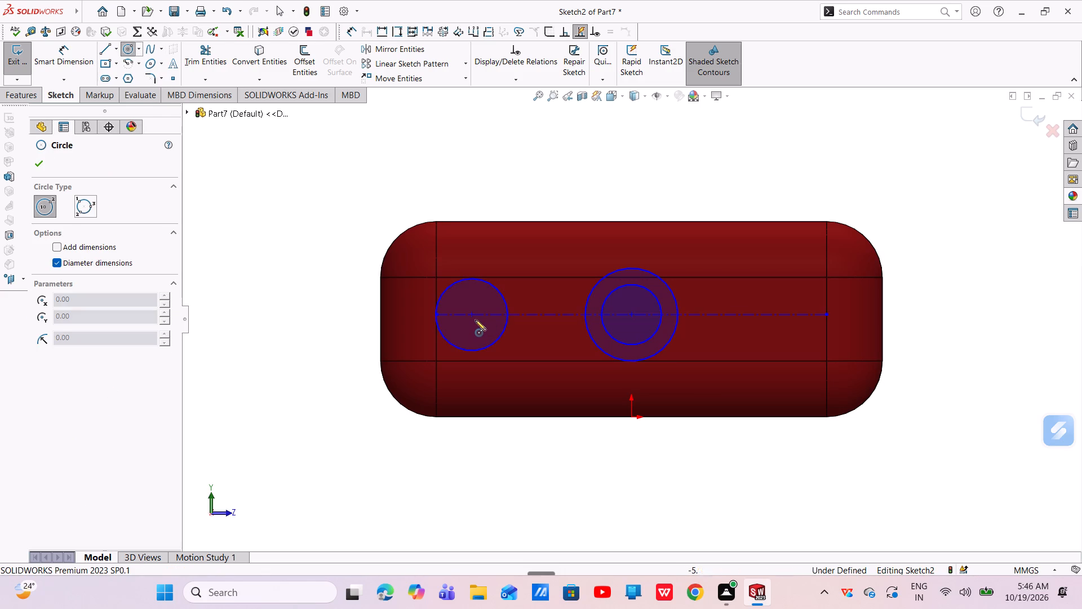
pyautogui.moveTo(473, 315); pyautogui.dragTo(480, 319)
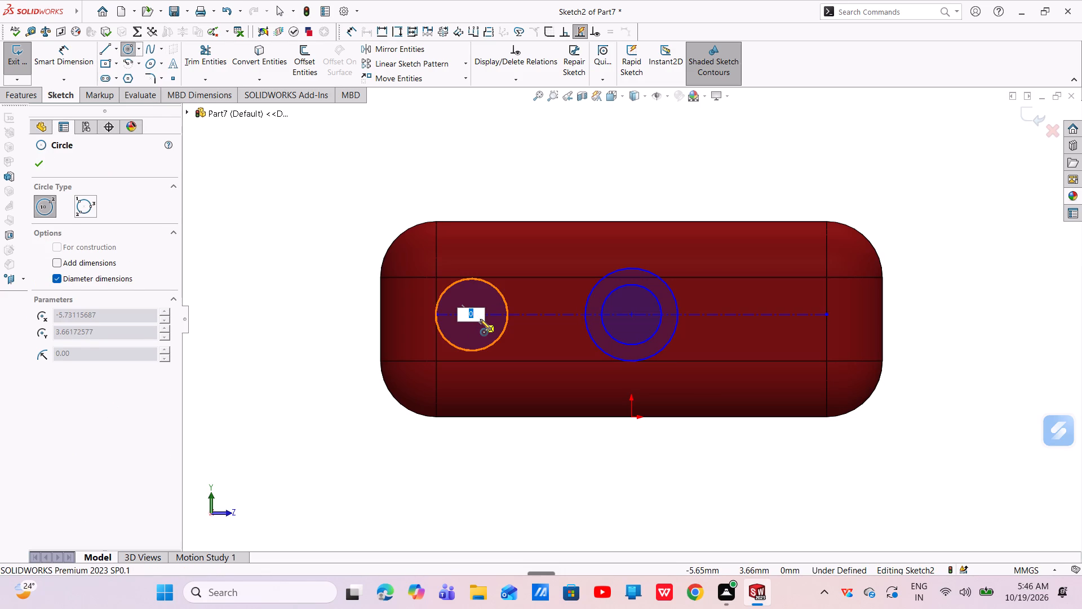
pyautogui.press('Escape')
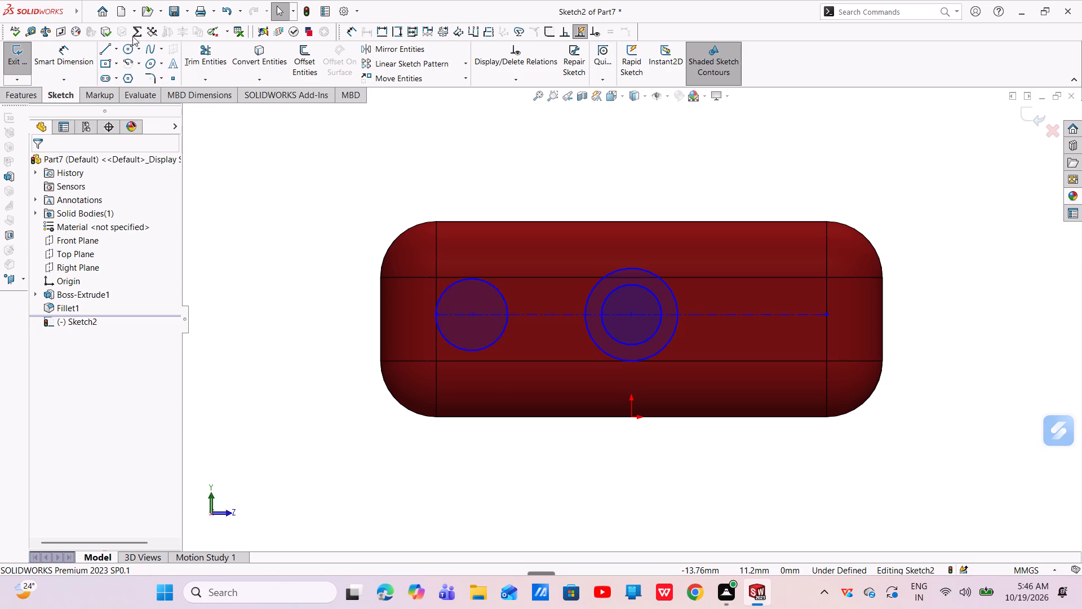
pyautogui.click(128, 46)
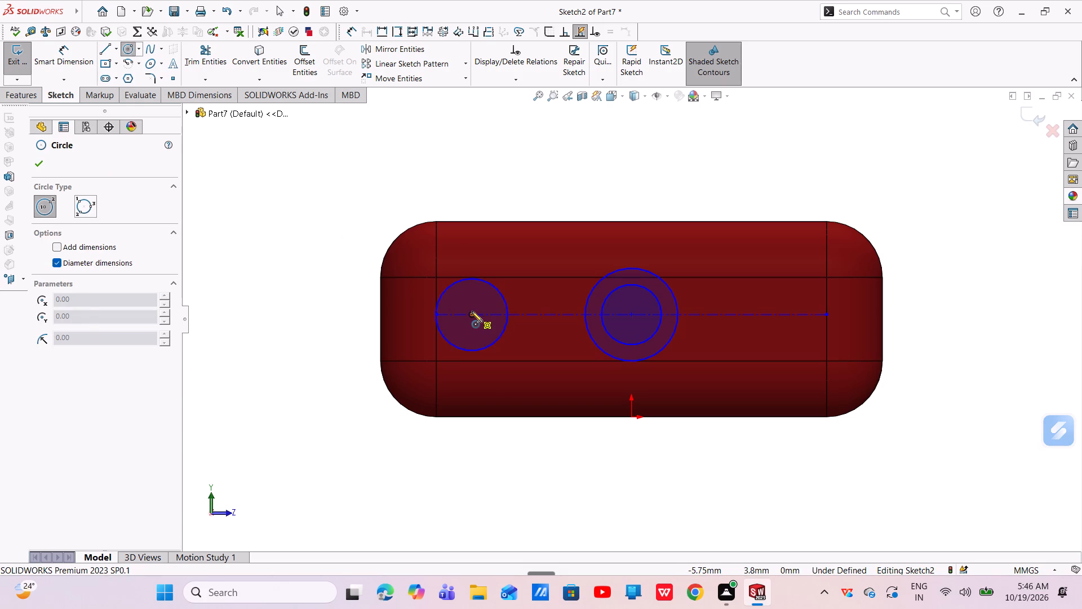
pyautogui.moveTo(472, 311); pyautogui.dragTo(485, 333)
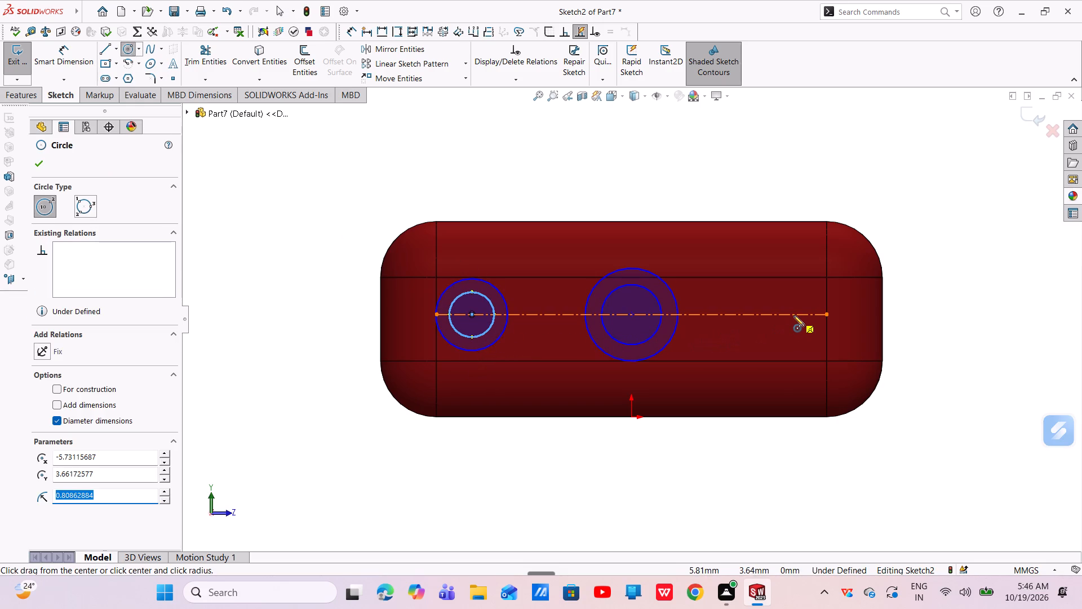
# Sketch two concentric circles on the centerline about 5.5 mm from its midpoint on the positive Z side, the inner about 2.08 mm in diameter.
pyautogui.moveTo(785, 312); pyautogui.dragTo(795, 344)
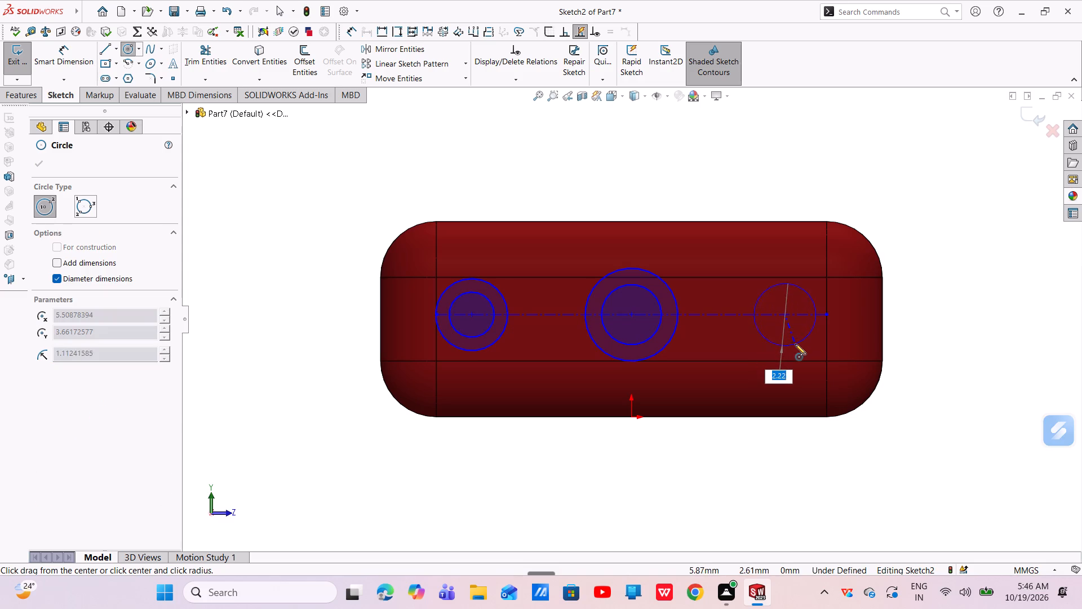
pyautogui.moveTo(795, 344); pyautogui.dragTo(797, 348)
pyautogui.moveTo(784, 312); pyautogui.dragTo(800, 338)
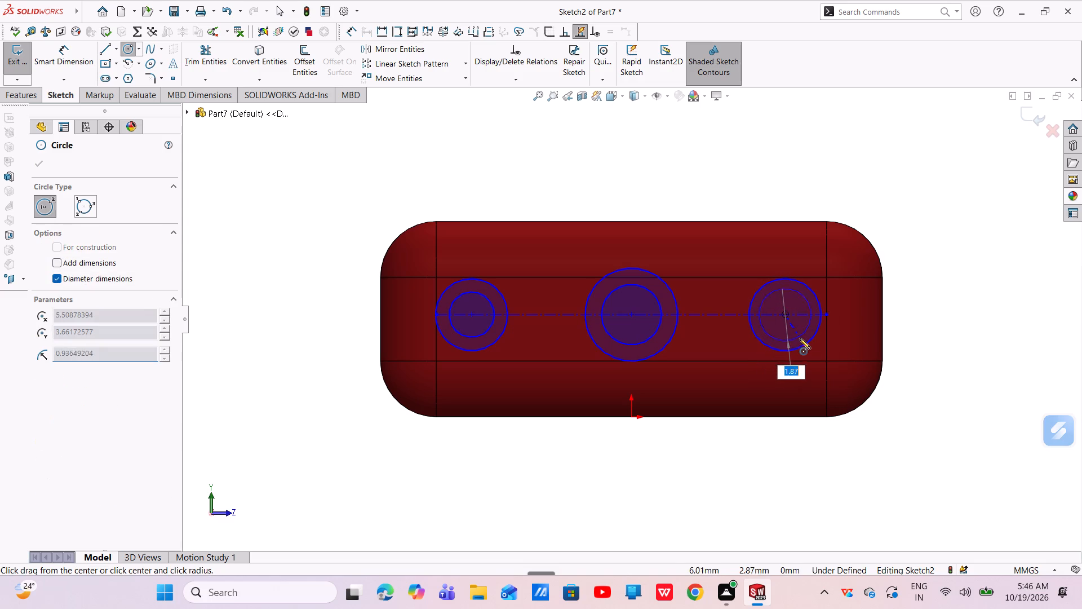
pyautogui.moveTo(800, 338); pyautogui.dragTo(797, 341)
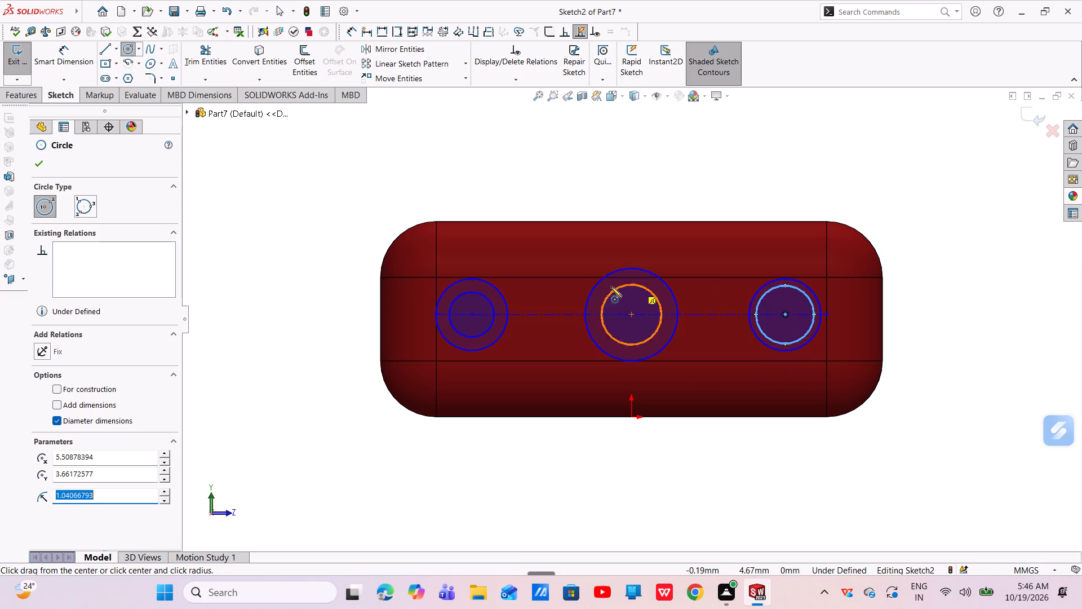
pyautogui.press('Escape')
pyautogui.press('Escape')
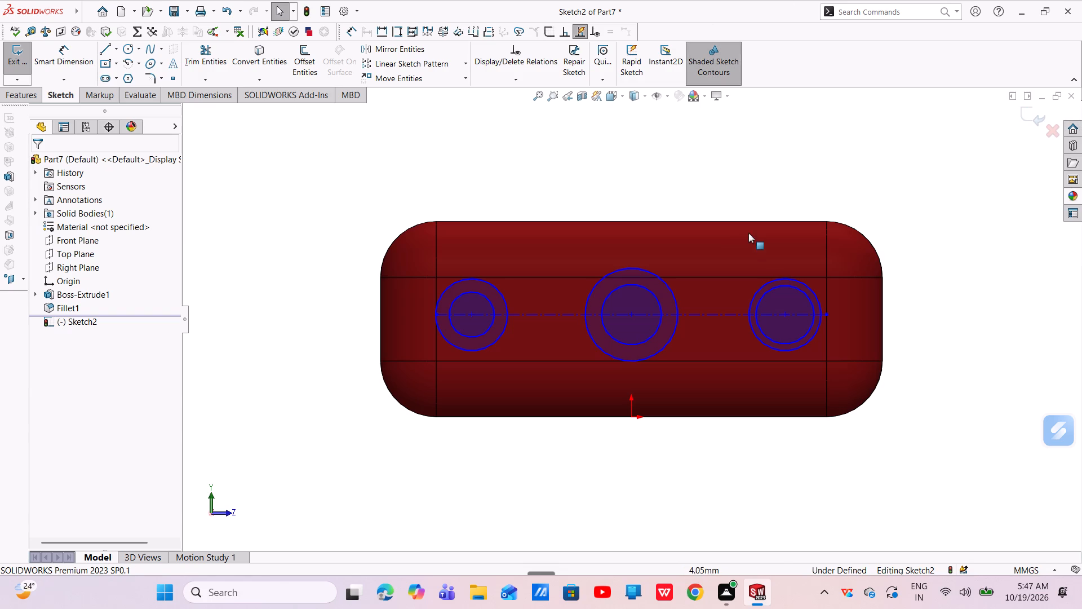
# Add an equal relation between the outer circles of the three concentric pairs.
pyautogui.press('Escape')
pyautogui.press('Escape')
pyautogui.click(750, 316)
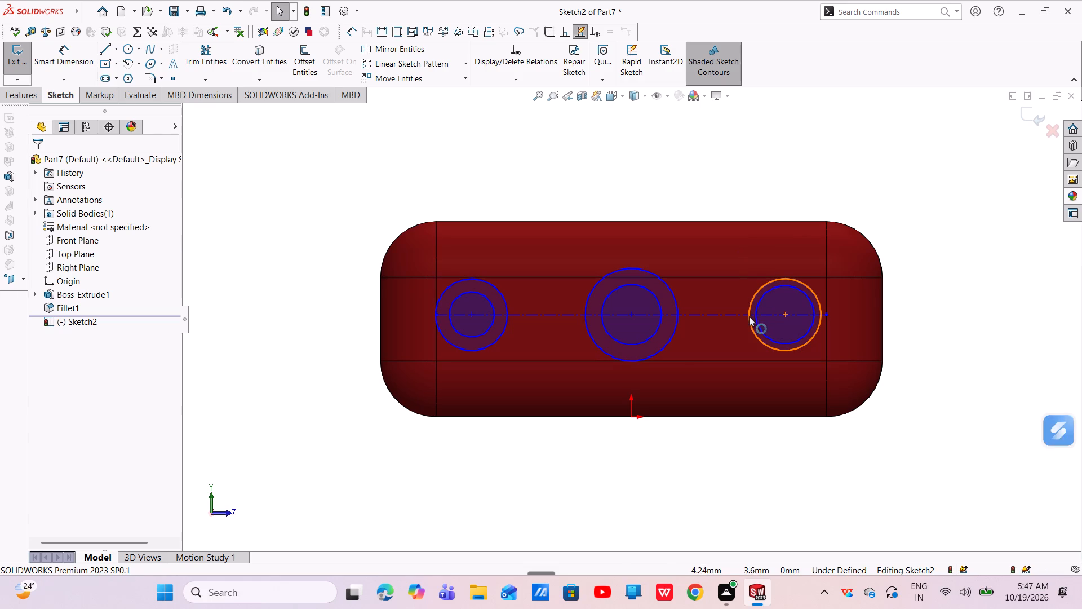
pyautogui.keyDown('ctrl'); pyautogui.click(679, 310); pyautogui.keyUp('ctrl')
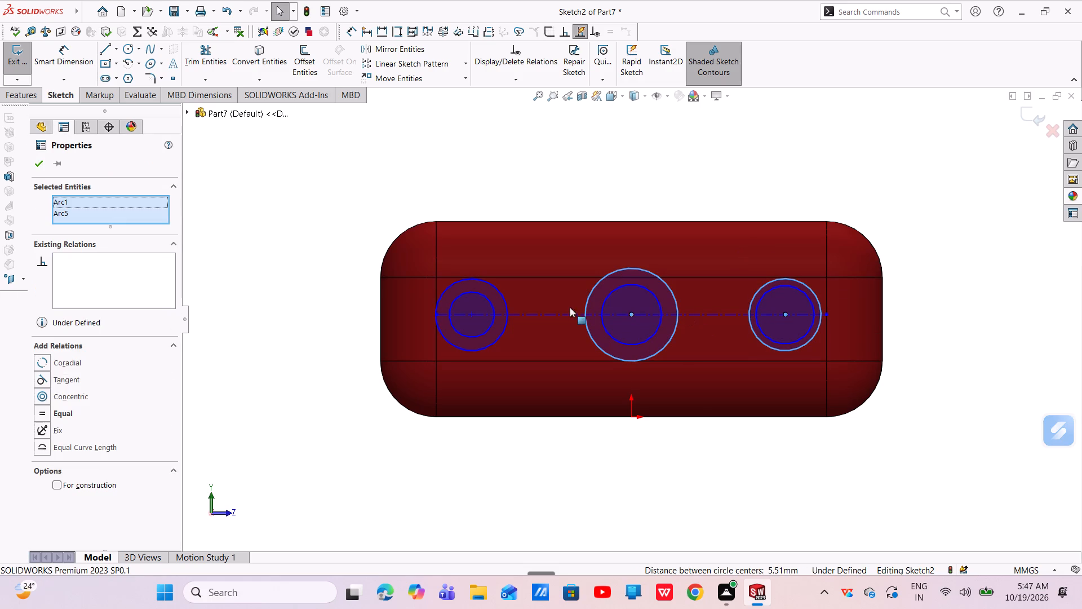
pyautogui.keyDown('ctrl'); pyautogui.click(499, 334); pyautogui.keyUp('ctrl')
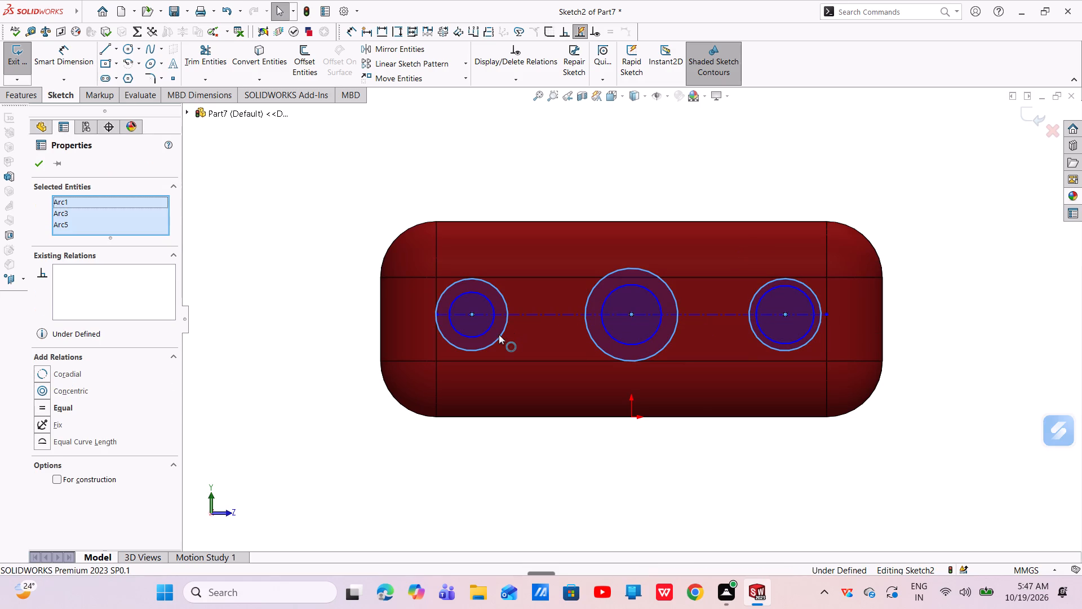
pyautogui.click(572, 282)
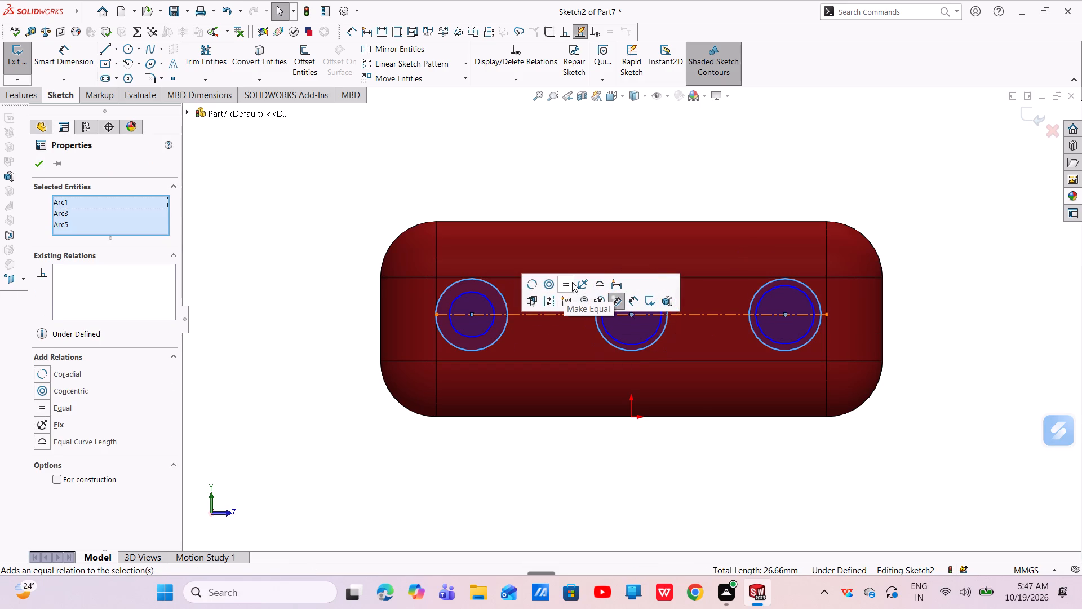
pyautogui.click(572, 282)
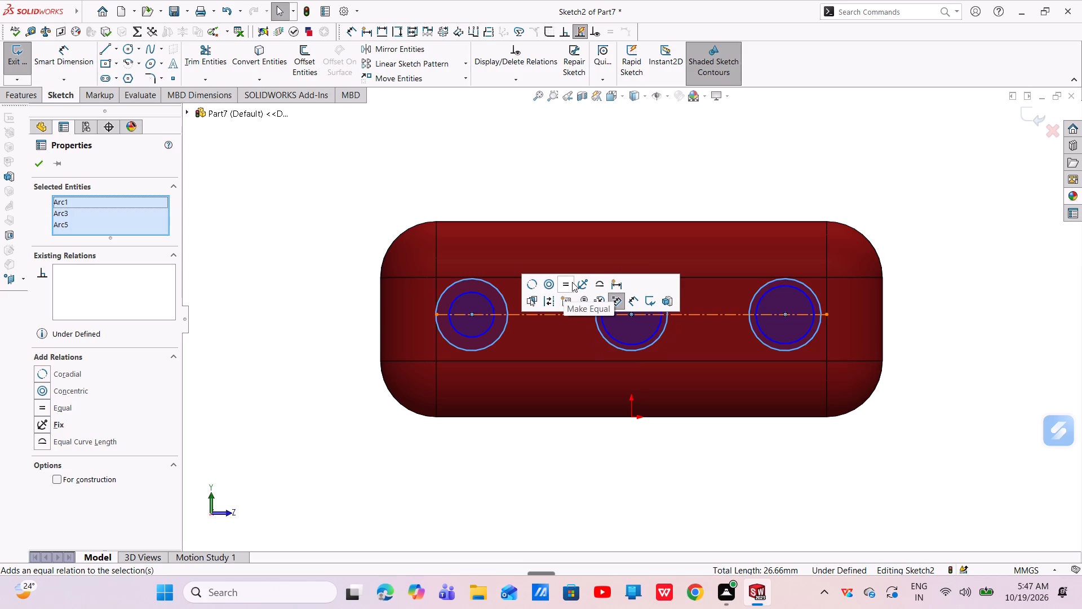
pyautogui.click(565, 285)
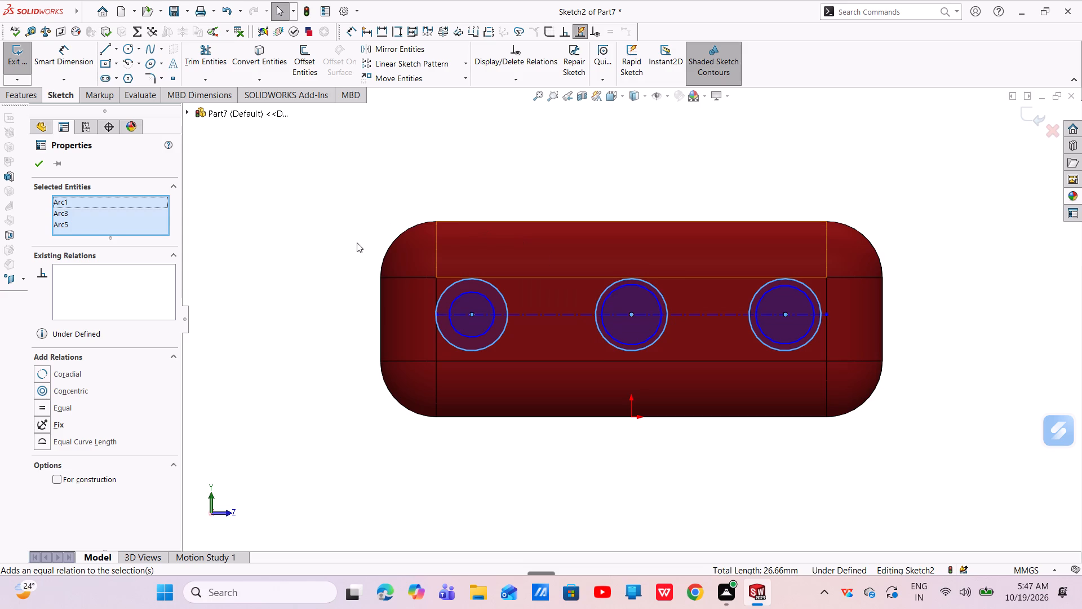
pyautogui.click(357, 242)
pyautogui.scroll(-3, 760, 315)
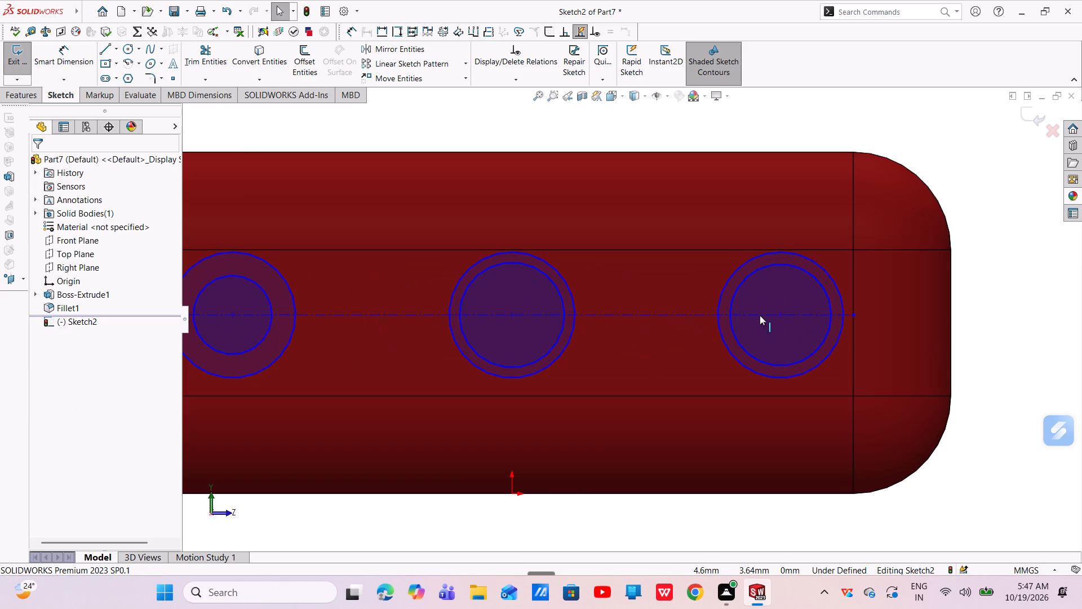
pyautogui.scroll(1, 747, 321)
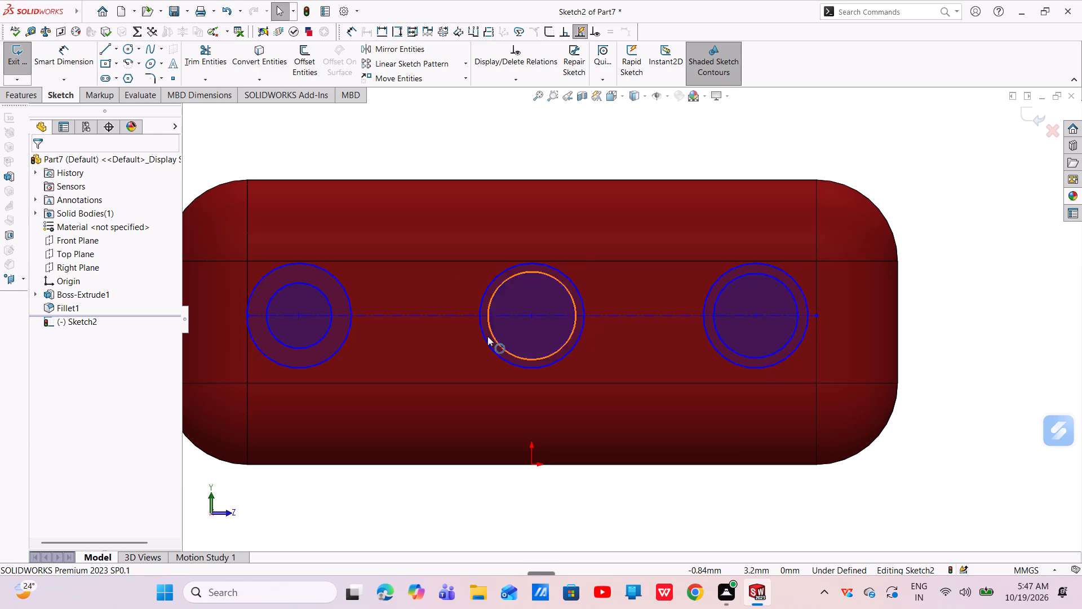
# Add an equal relation between the inner circles of the three concentric pairs.
pyautogui.click(329, 322)
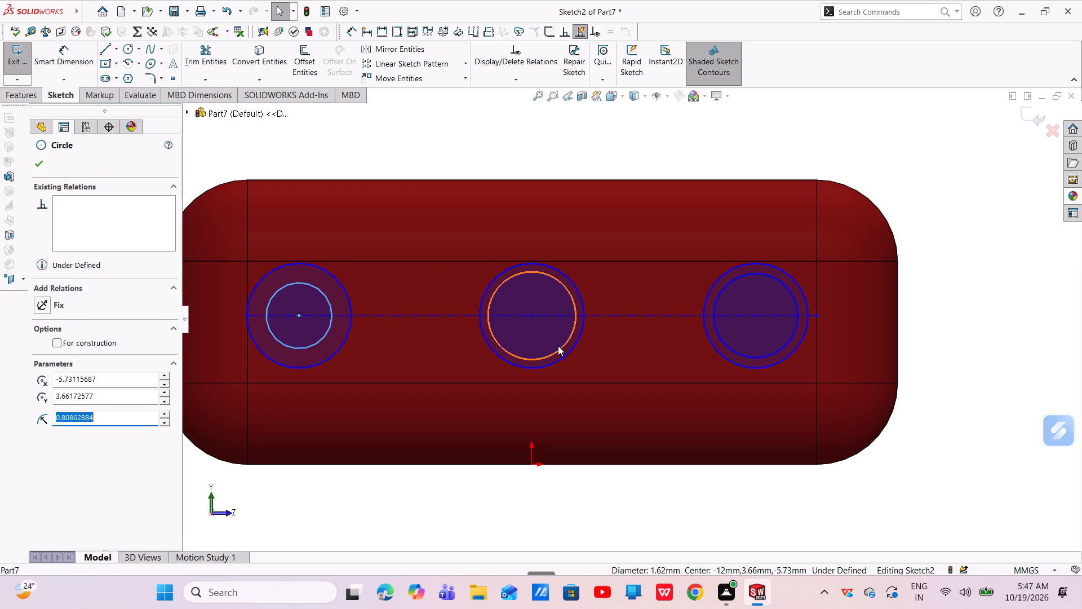
pyautogui.keyDown('ctrl'); pyautogui.click(560, 348); pyautogui.keyUp('ctrl')
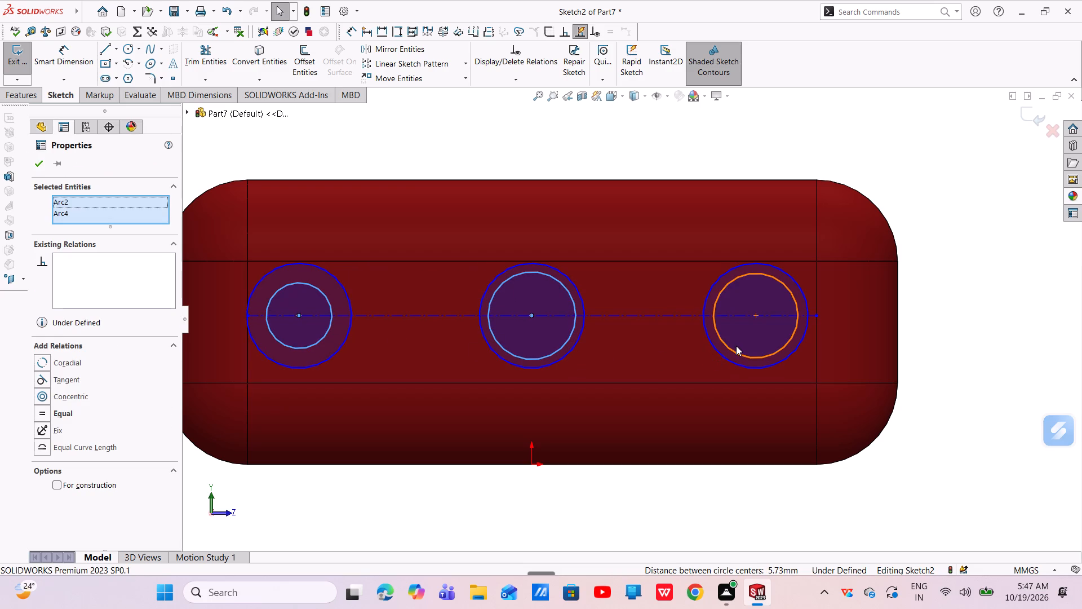
pyautogui.keyDown('ctrl'); pyautogui.click(734, 351); pyautogui.keyUp('ctrl')
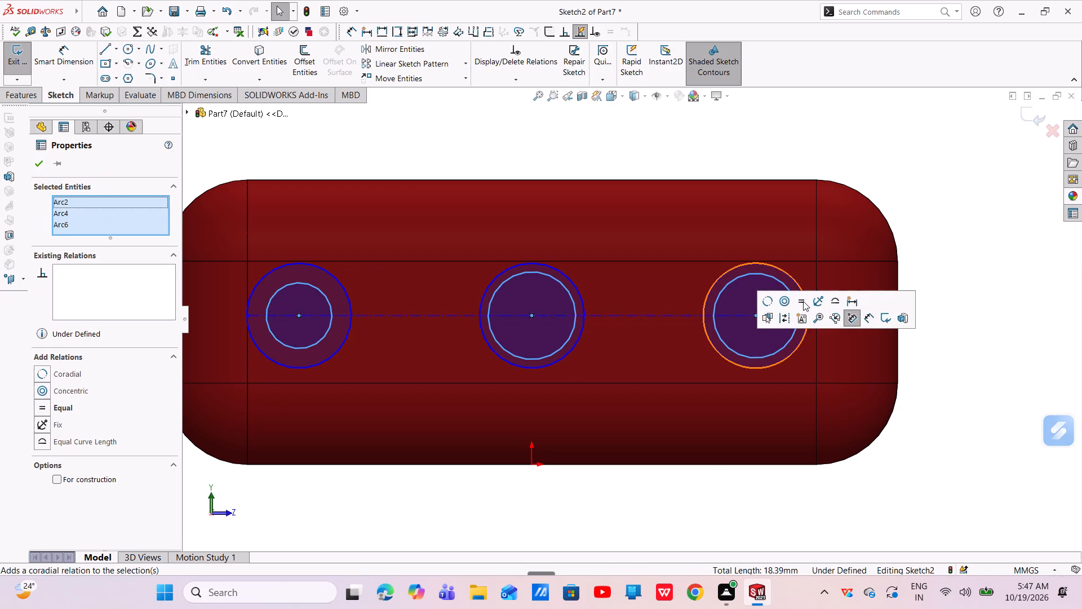
pyautogui.click(802, 302)
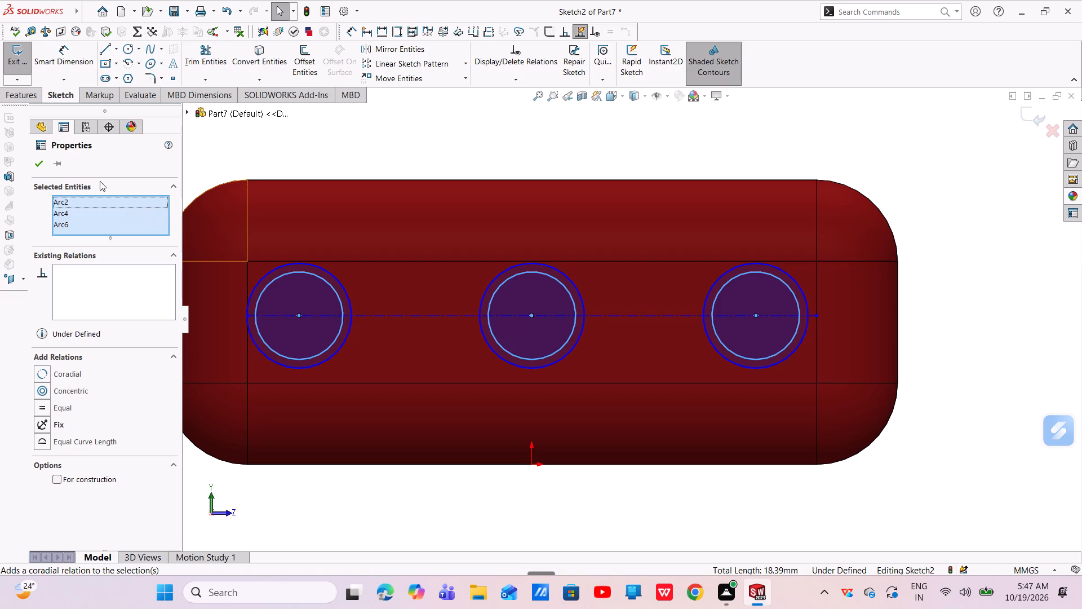
pyautogui.click(40, 159)
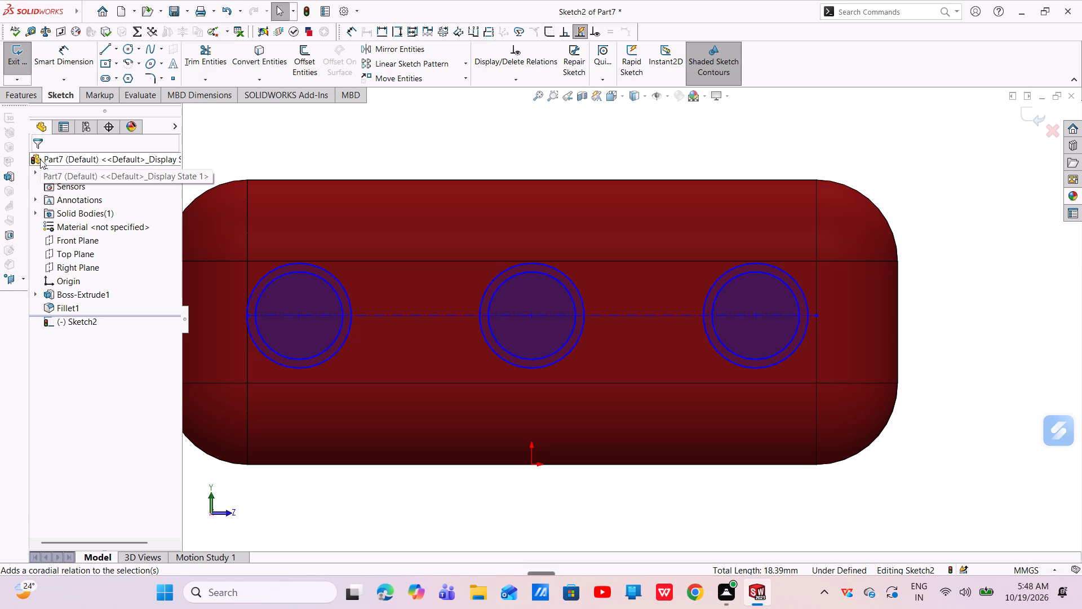
# Dimension the outer circle of the pair on the negative Z side at 3 mm diameter.
pyautogui.click(83, 58)
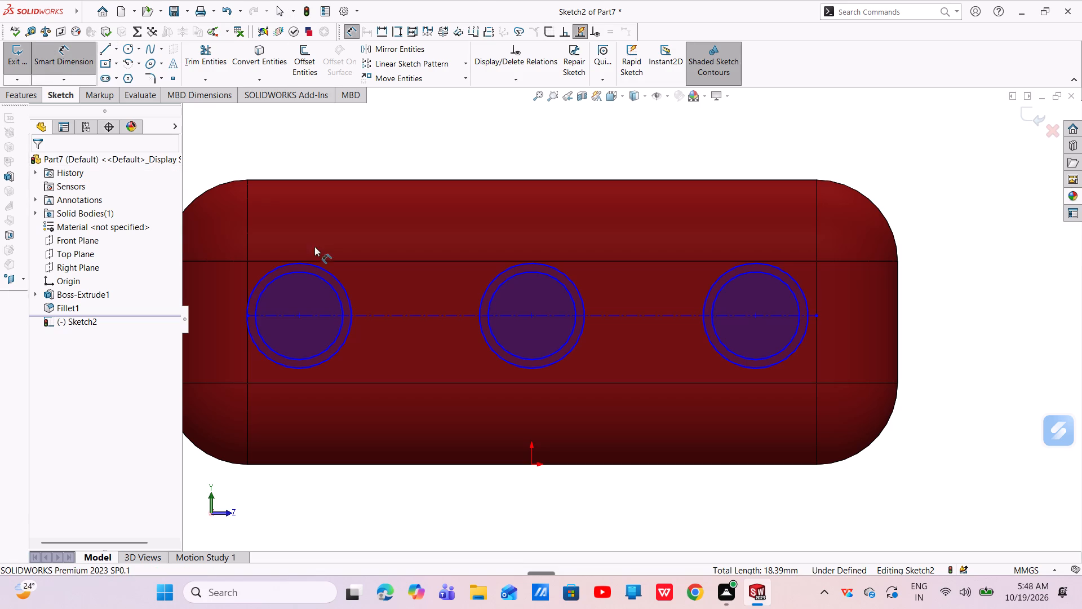
pyautogui.click(345, 295)
pyautogui.click(379, 173)
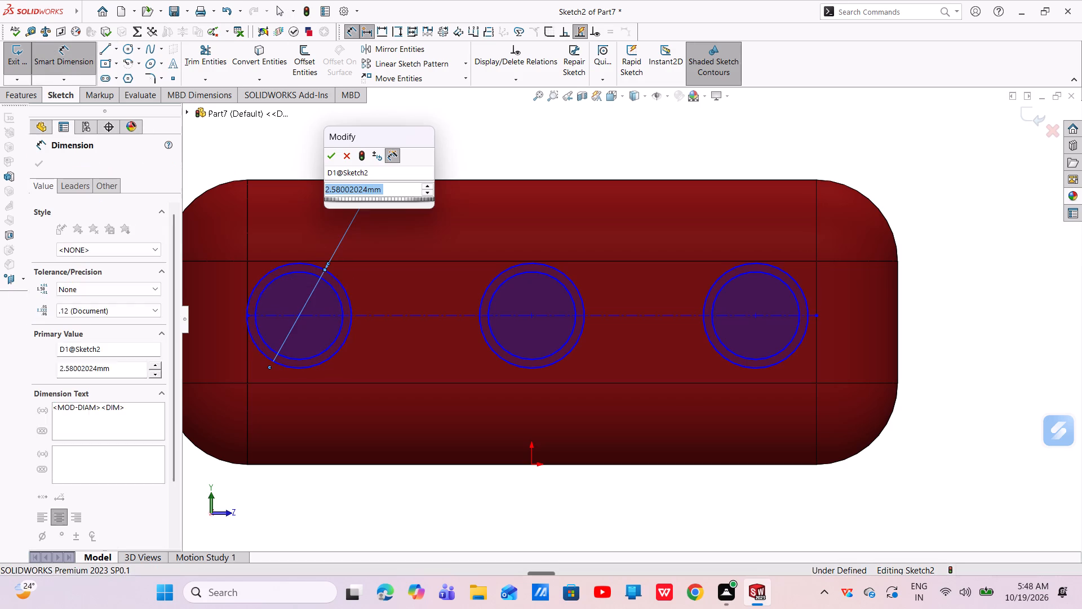
pyautogui.press('BackSpace')
pyautogui.press('3')
pyautogui.press('Return')
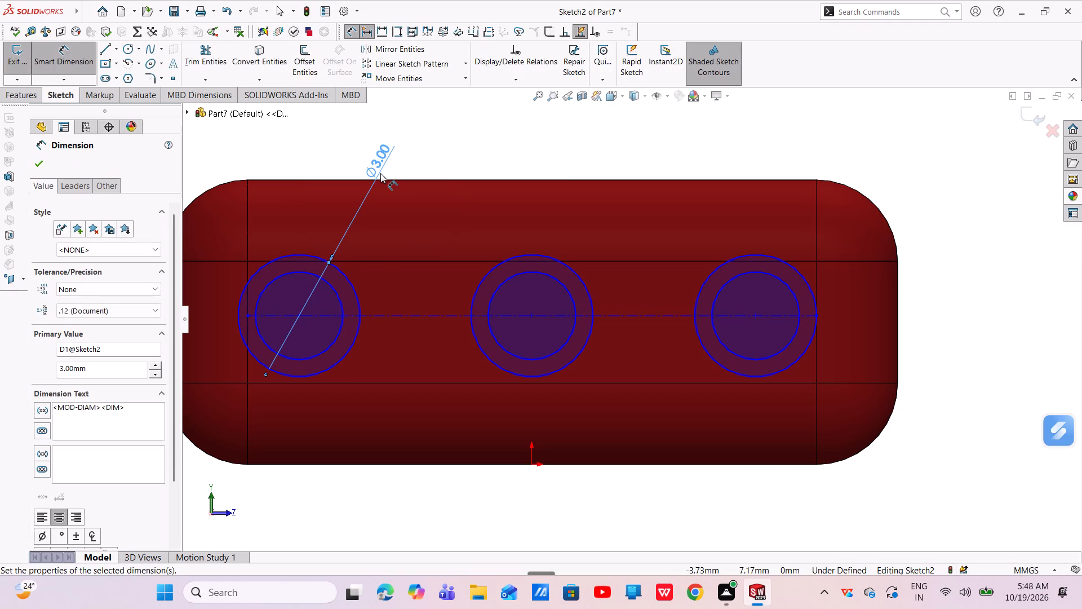
# Dimension the radial gap between the inner and outer circles of the negative Z pair at 0.4 mm.
pyautogui.click(338, 300)
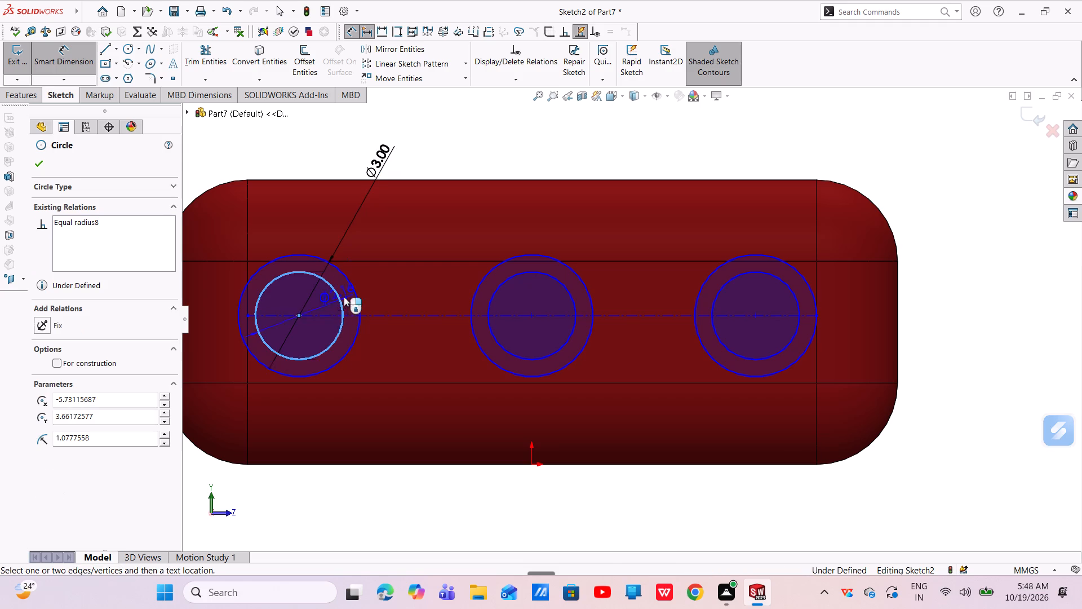
pyautogui.click(355, 292)
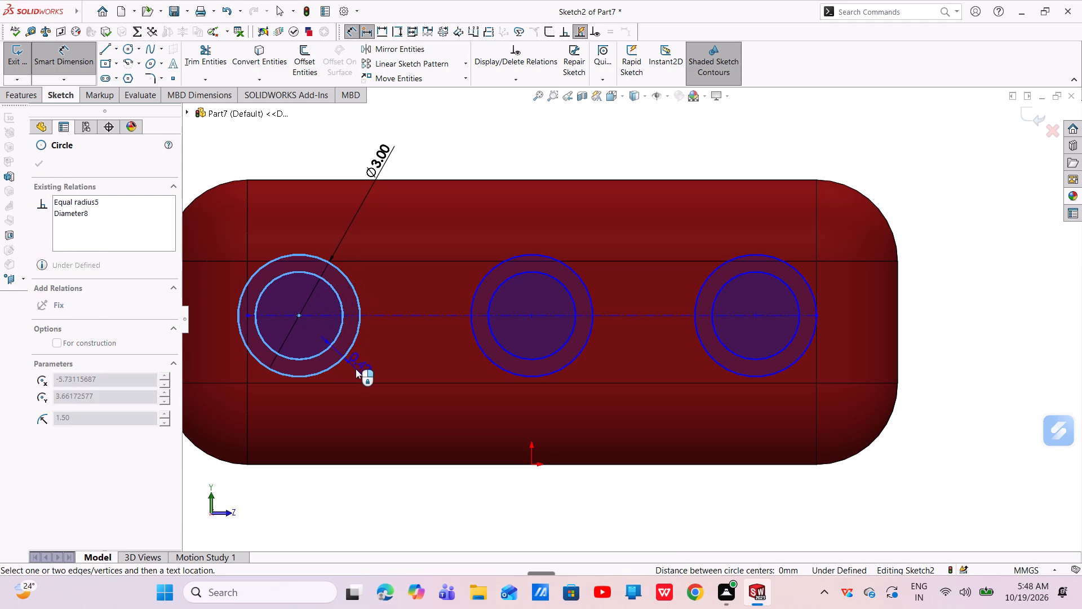
pyautogui.click(355, 369)
pyautogui.press('BackSpace')
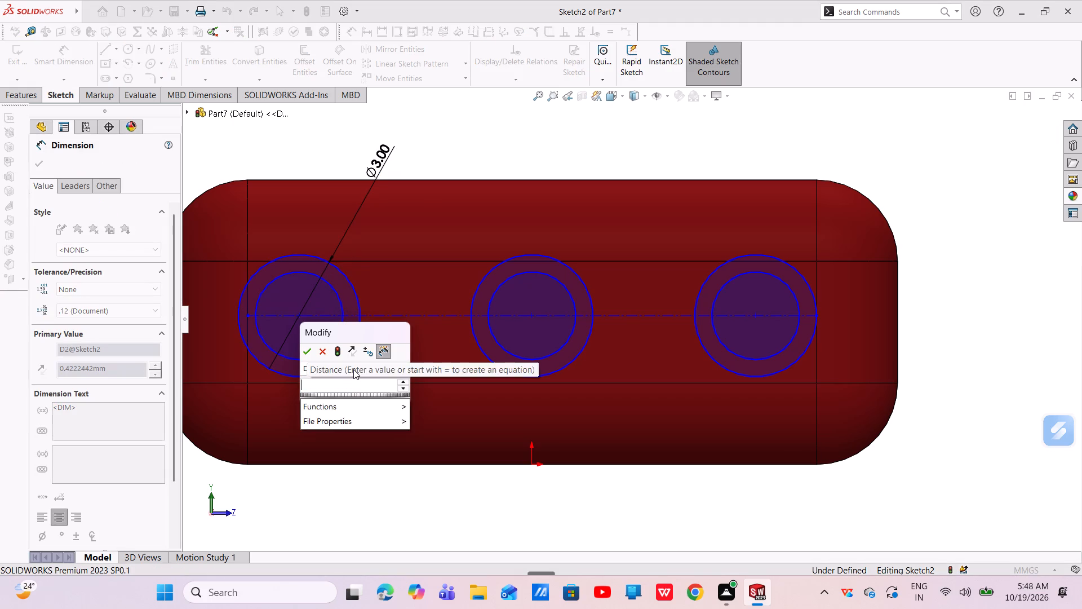
pyautogui.write('04')
pyautogui.press('Return')
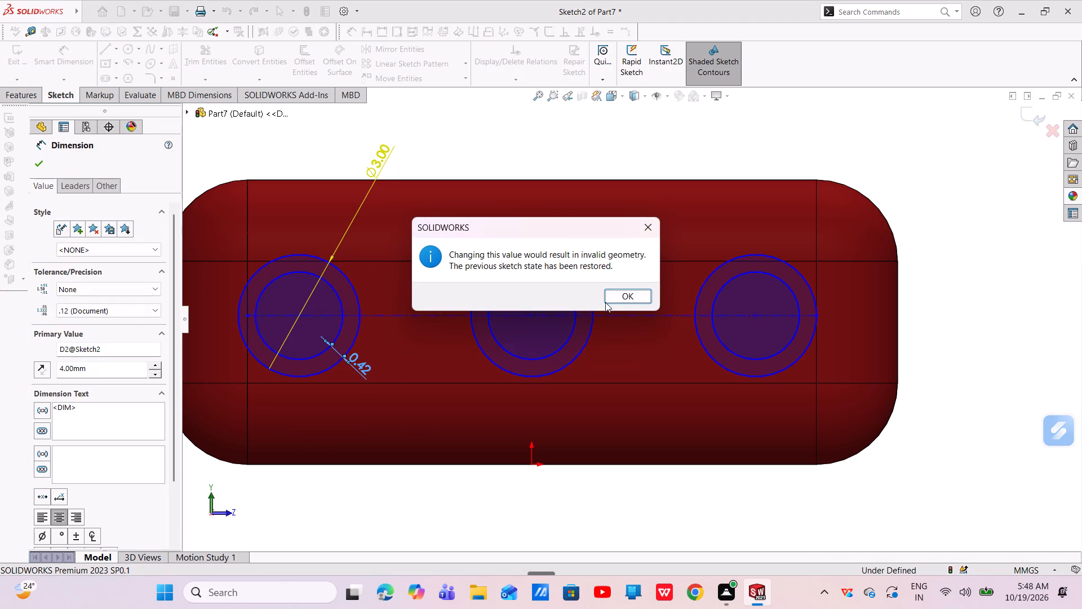
pyautogui.click(610, 298)
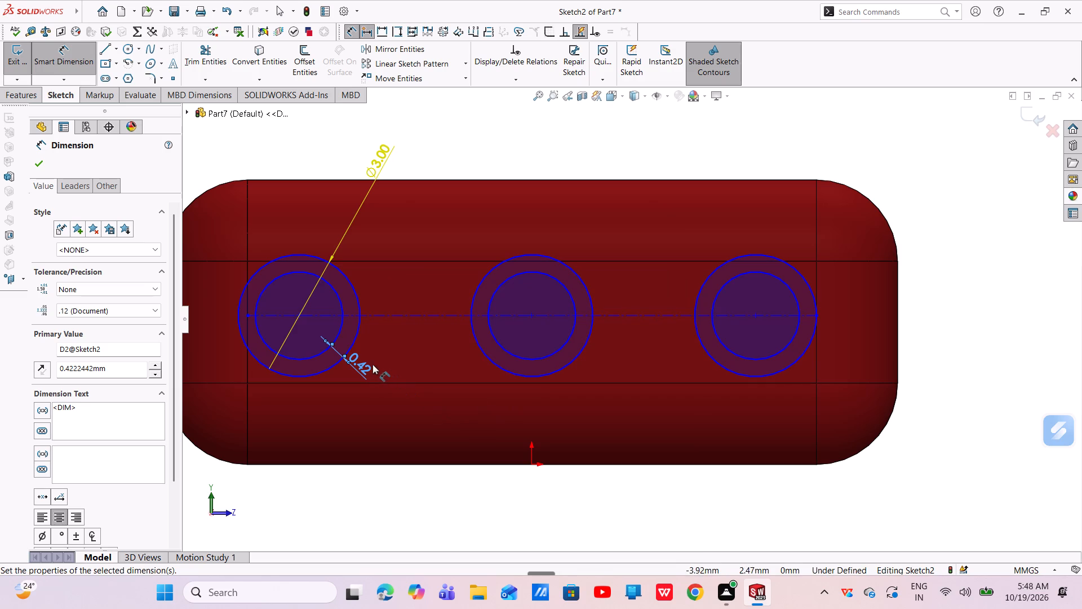
pyautogui.doubleClick(365, 364)
pyautogui.press('BackSpace')
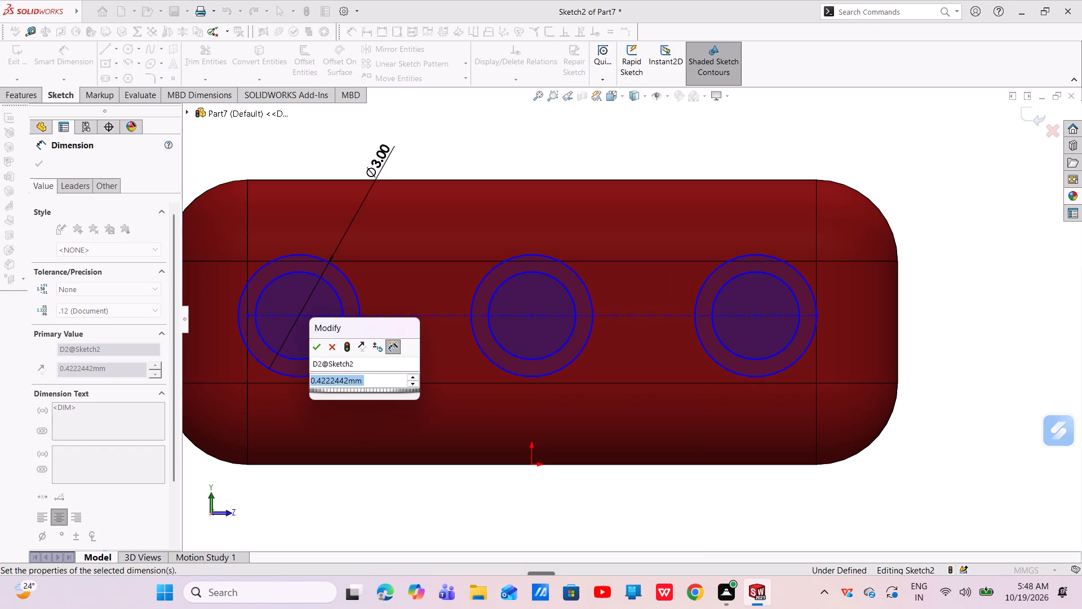
pyautogui.write('0.')
pyautogui.press('4')
pyautogui.press('Return')
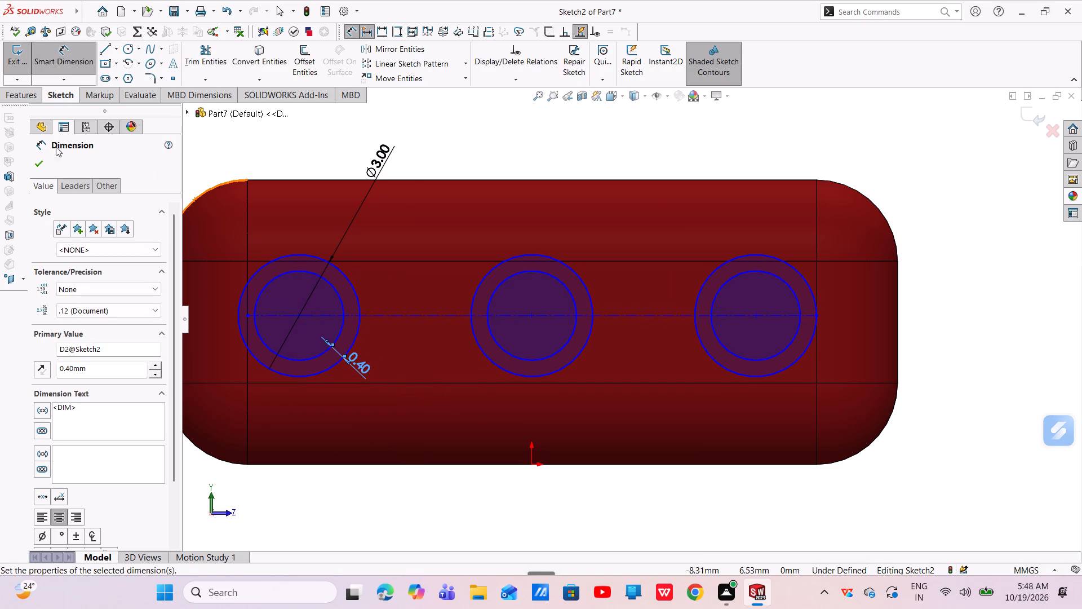
pyautogui.click(34, 161)
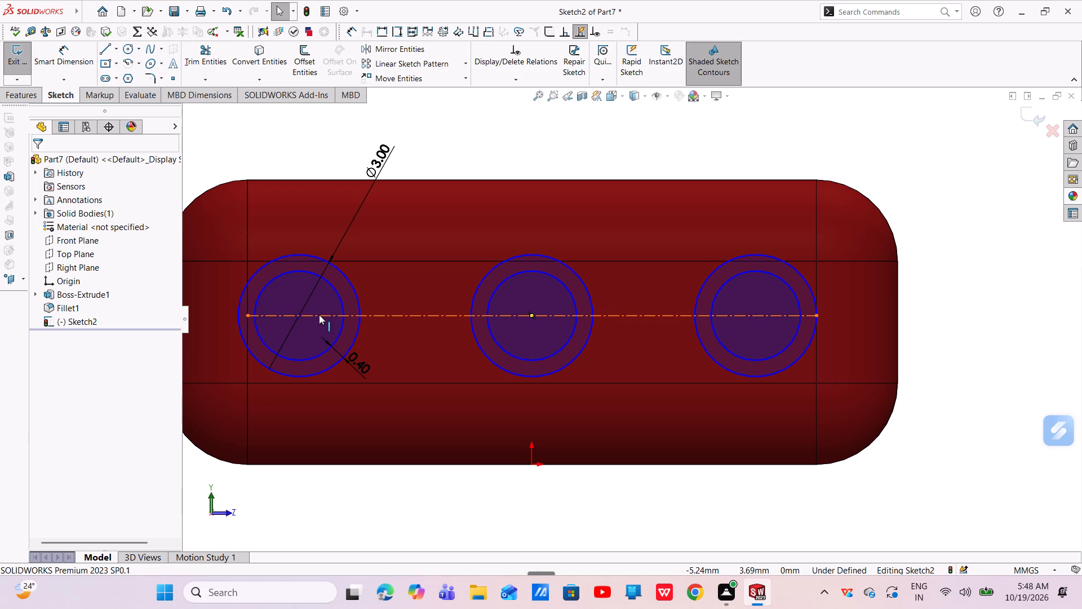
# Extrude the three circular rings 4 mm blind outward from the block's side face, merged with the body.
pyautogui.click(25, 99)
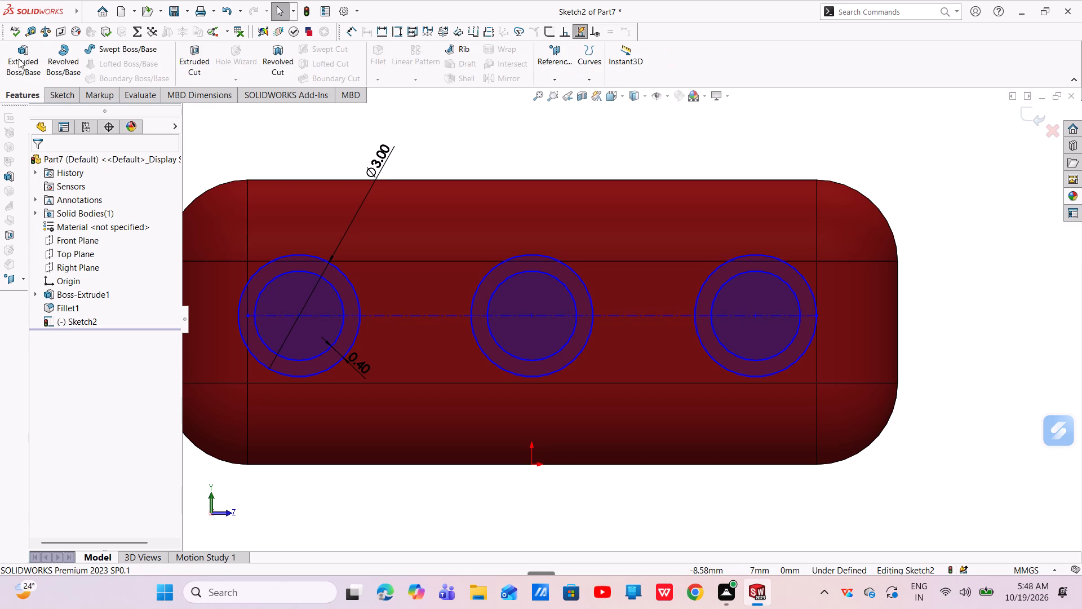
pyautogui.click(17, 56)
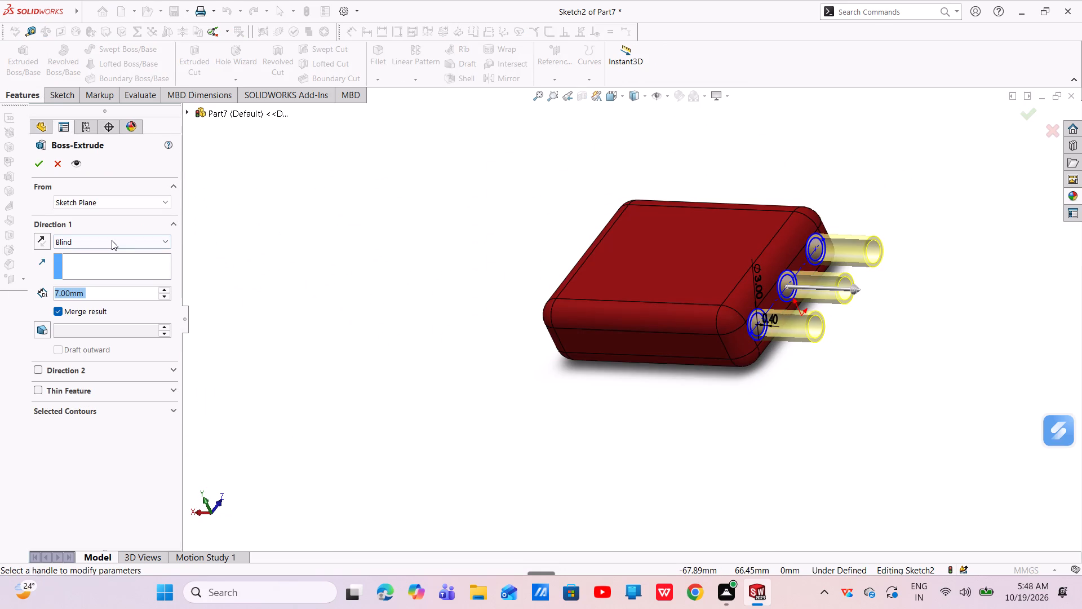
pyautogui.press('BackSpace')
pyautogui.press('4')
pyautogui.press('Return')
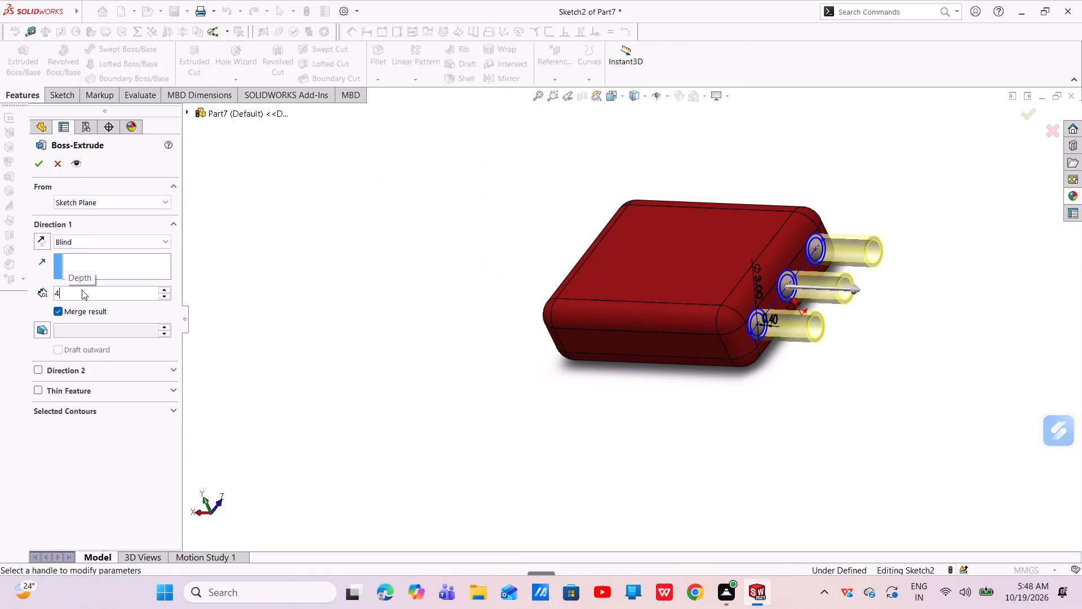
pyautogui.click(39, 158)
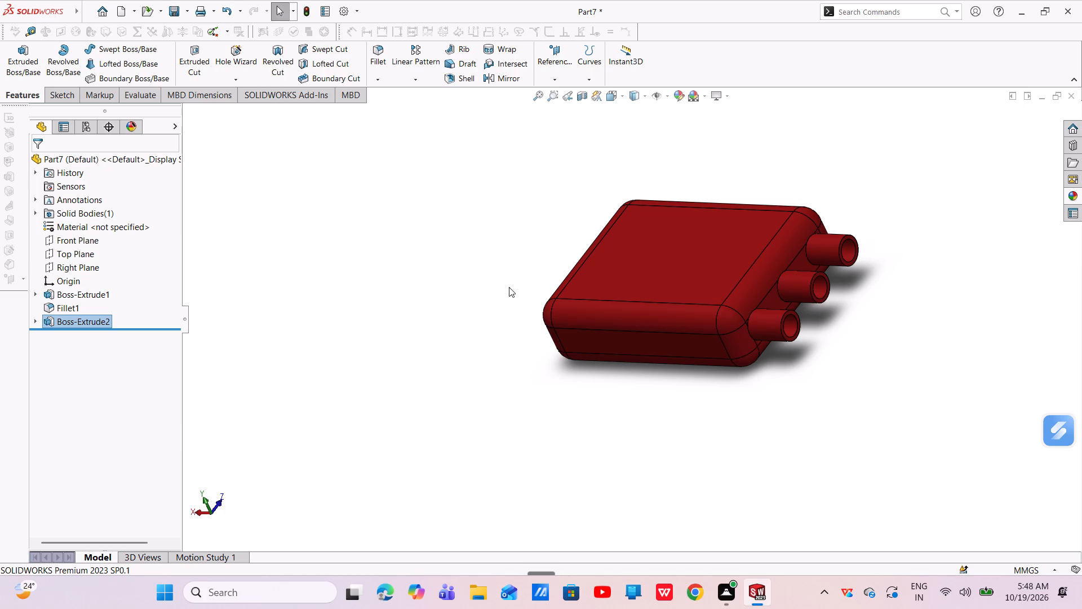
# Select the three tubes' outer and inner faces and set the Part7-level appearance colour to white.
pyautogui.click(766, 317)
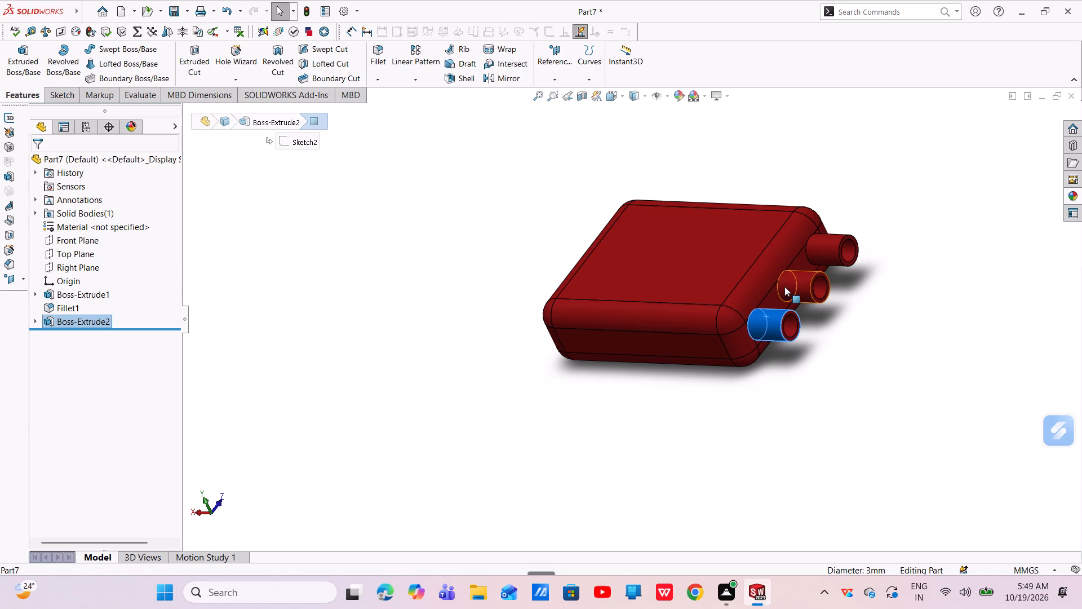
pyautogui.keyDown('ctrl'); pyautogui.click(784, 286); pyautogui.keyUp('ctrl')
pyautogui.keyDown('ctrl'); pyautogui.click(832, 242); pyautogui.keyUp('ctrl')
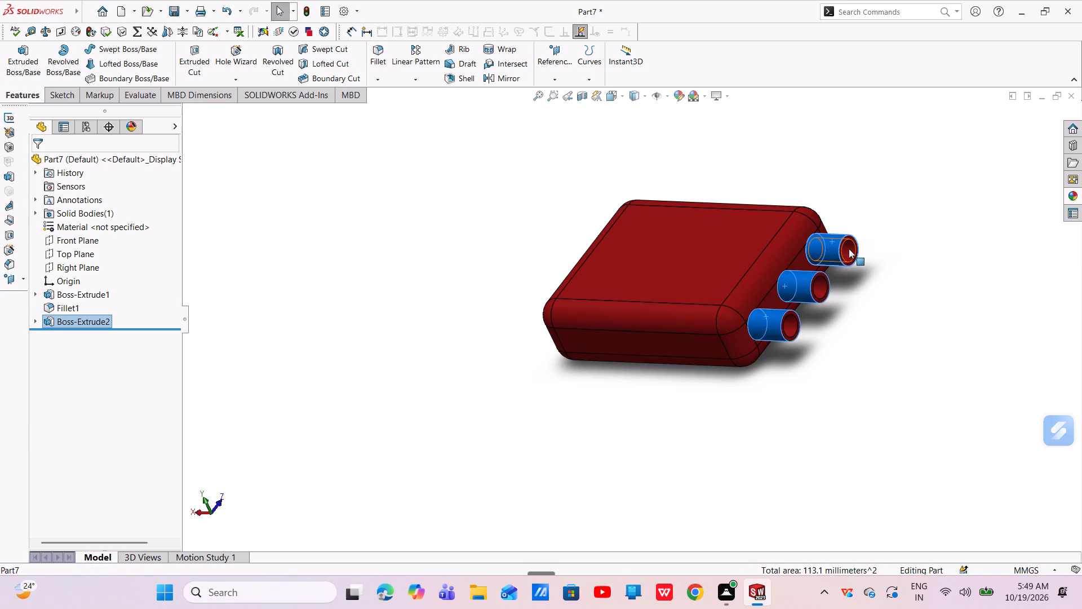
pyautogui.keyDown('ctrl'); pyautogui.click(849, 249); pyautogui.keyUp('ctrl')
pyautogui.keyDown('ctrl'); pyautogui.click(824, 285); pyautogui.keyUp('ctrl')
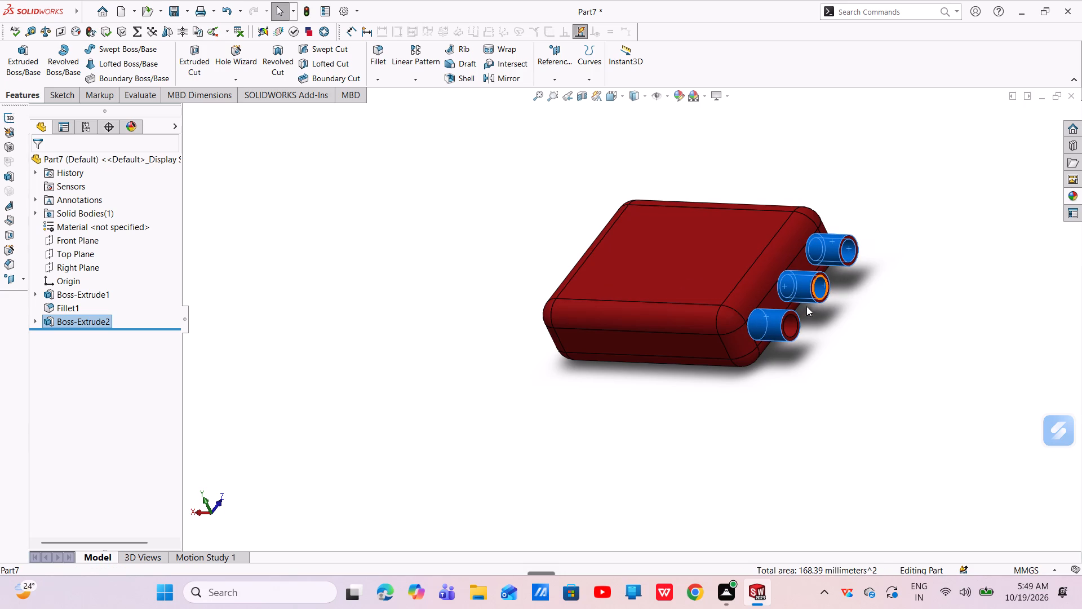
pyautogui.keyDown('ctrl'); pyautogui.click(790, 324); pyautogui.keyUp('ctrl')
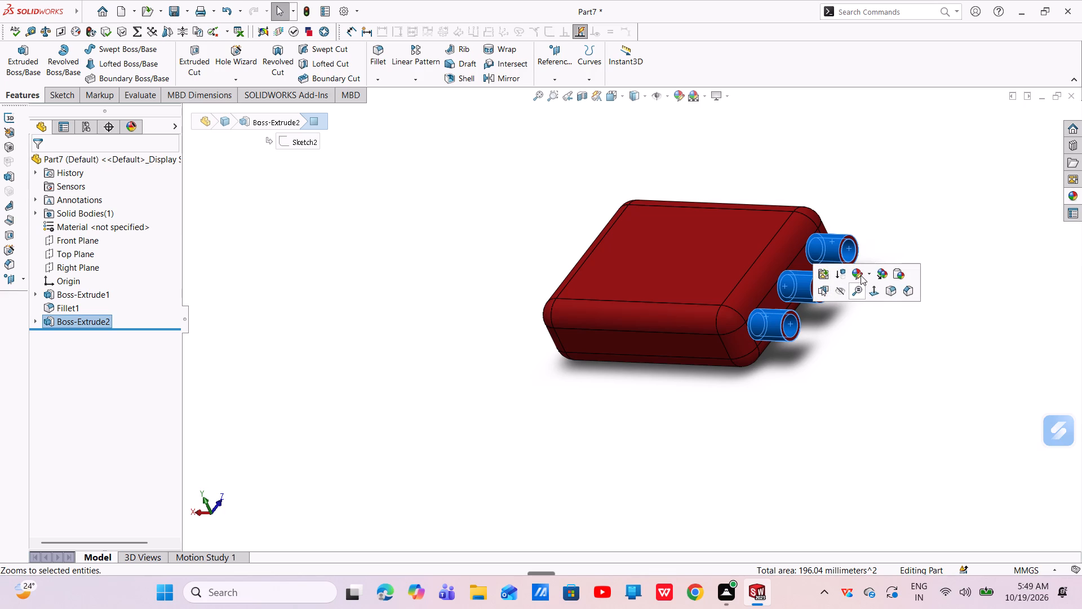
pyautogui.click(865, 275)
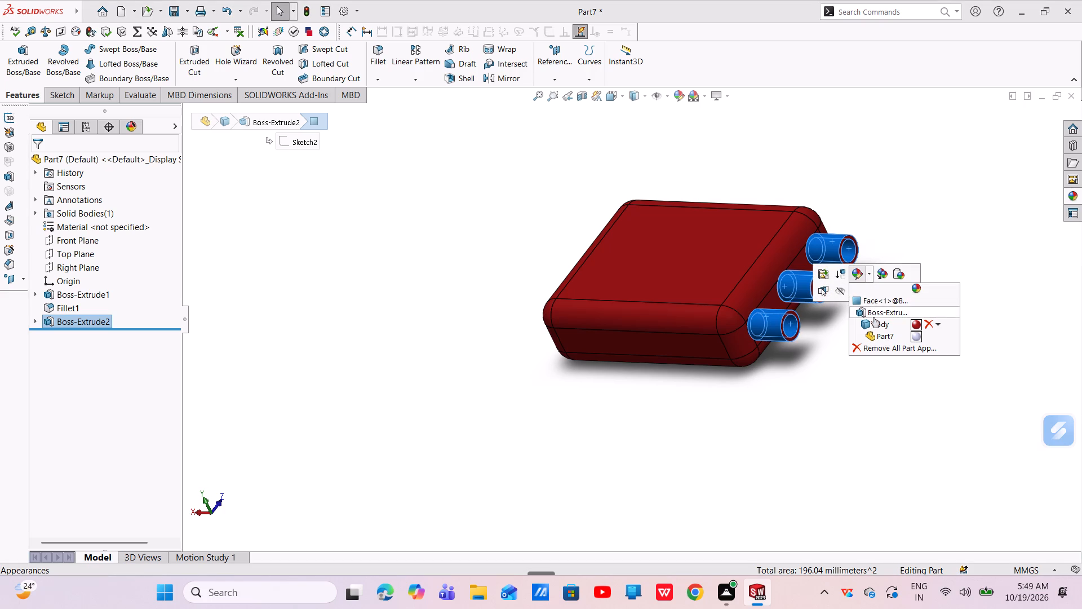
pyautogui.click(911, 336)
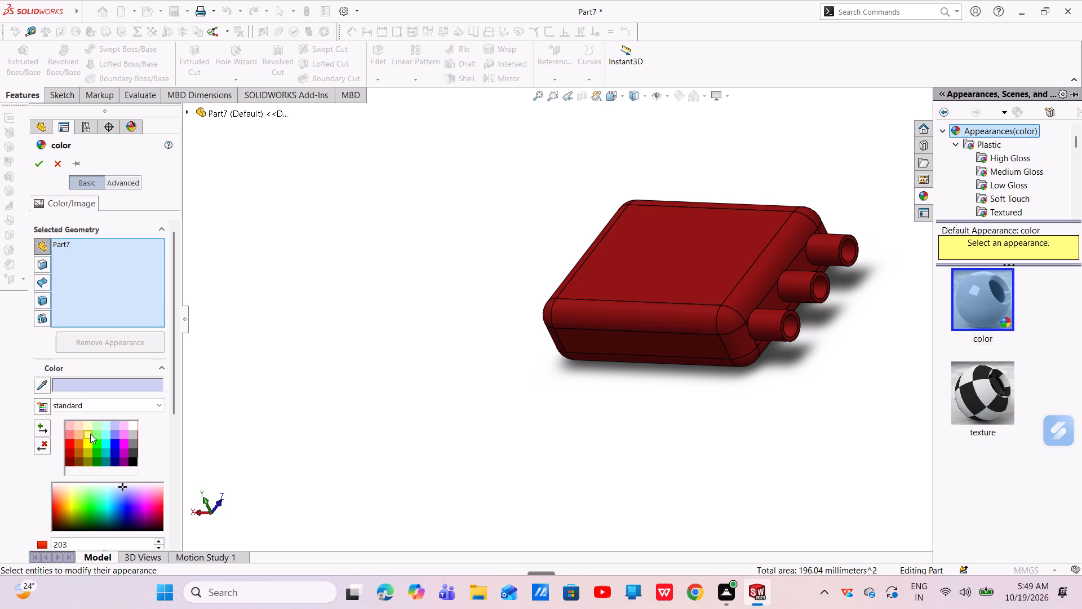
pyautogui.click(134, 425)
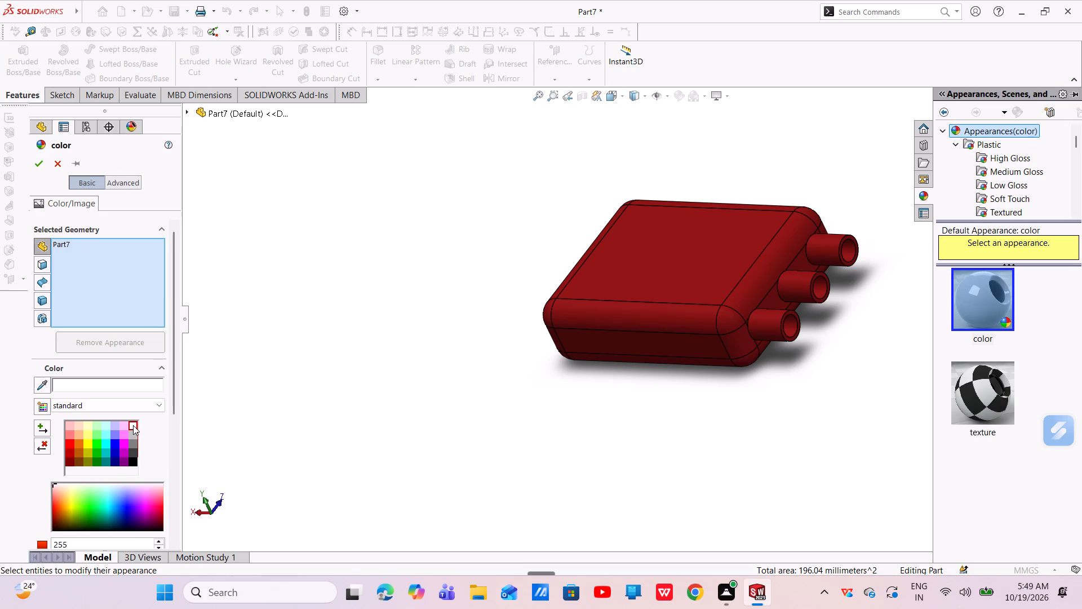
pyautogui.click(133, 425)
pyautogui.click(34, 163)
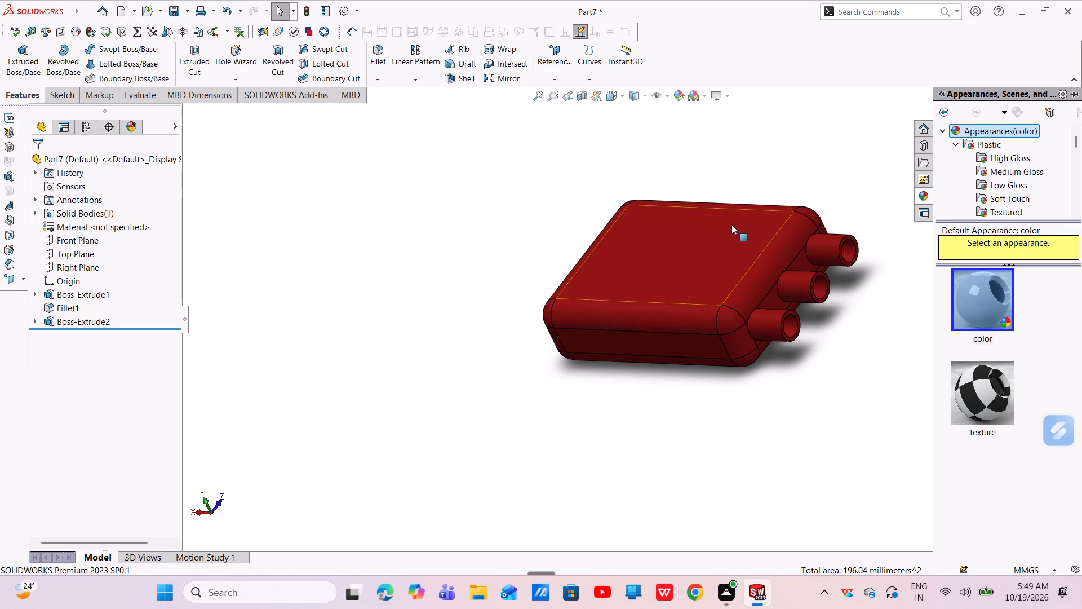
# Apply the cream low gloss plastic appearance to the inner and outer cylindrical faces of all three tubes.
pyautogui.click(819, 288)
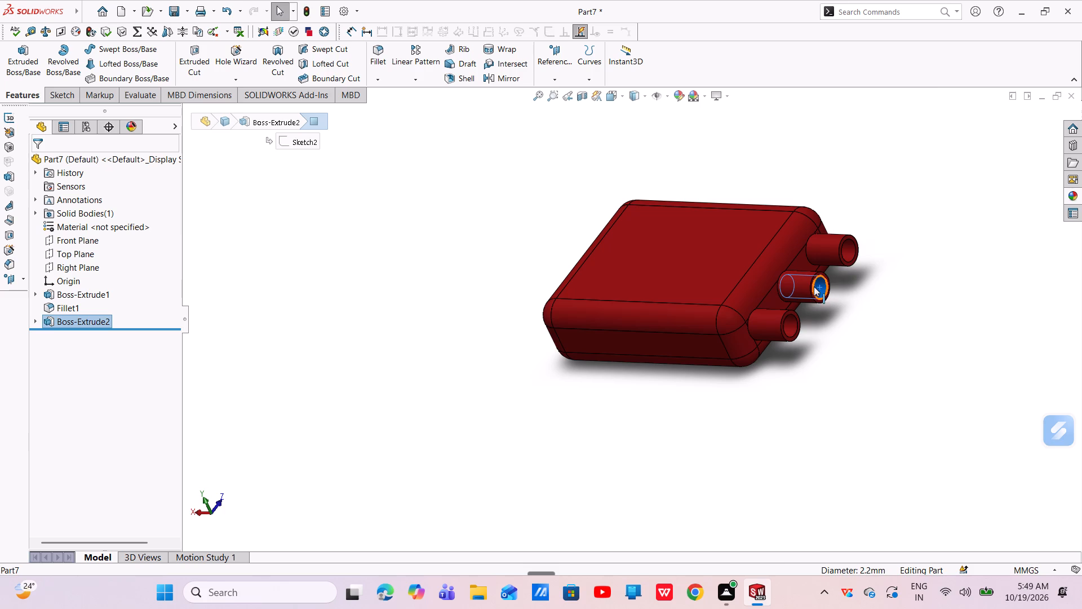
pyautogui.keyDown('ctrl'); pyautogui.click(804, 285); pyautogui.keyUp('ctrl')
pyautogui.keyDown('ctrl'); pyautogui.click(833, 242); pyautogui.keyUp('ctrl')
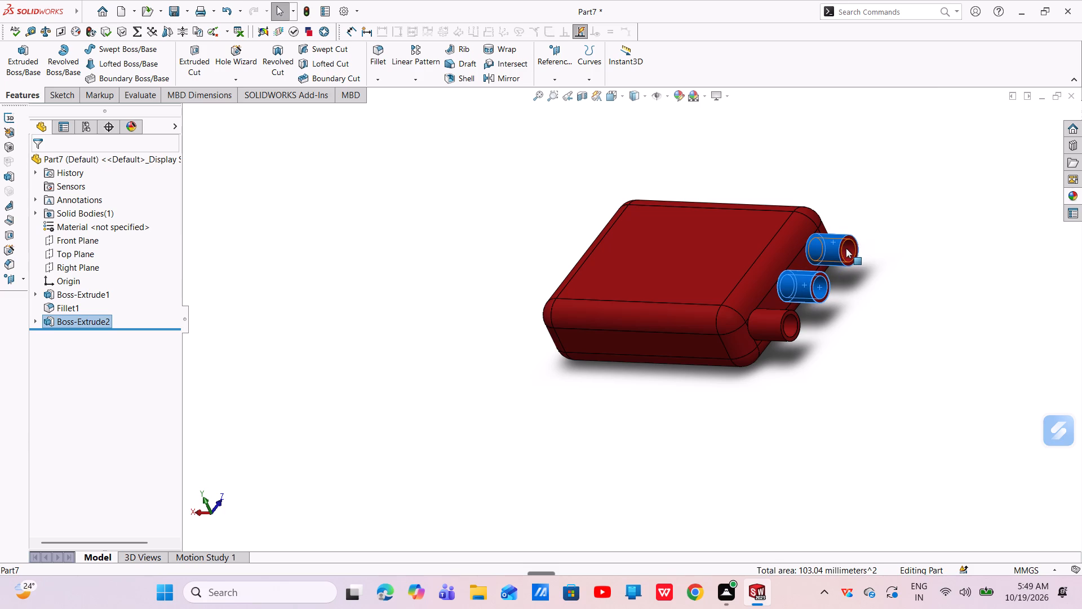
pyautogui.keyDown('ctrl'); pyautogui.click(849, 251); pyautogui.keyUp('ctrl')
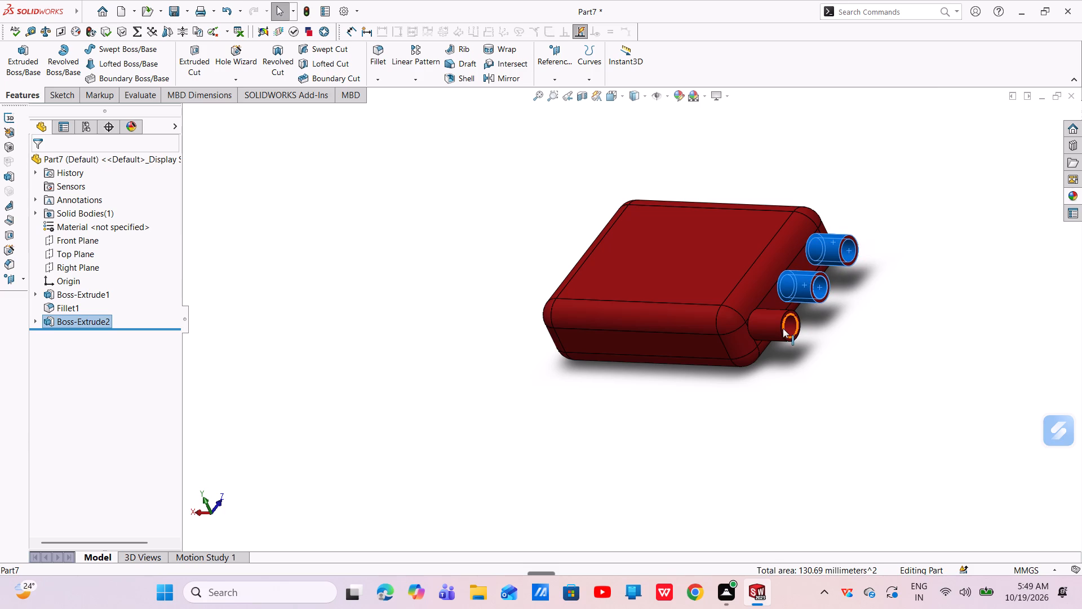
pyautogui.keyDown('ctrl'); pyautogui.click(790, 325); pyautogui.keyUp('ctrl')
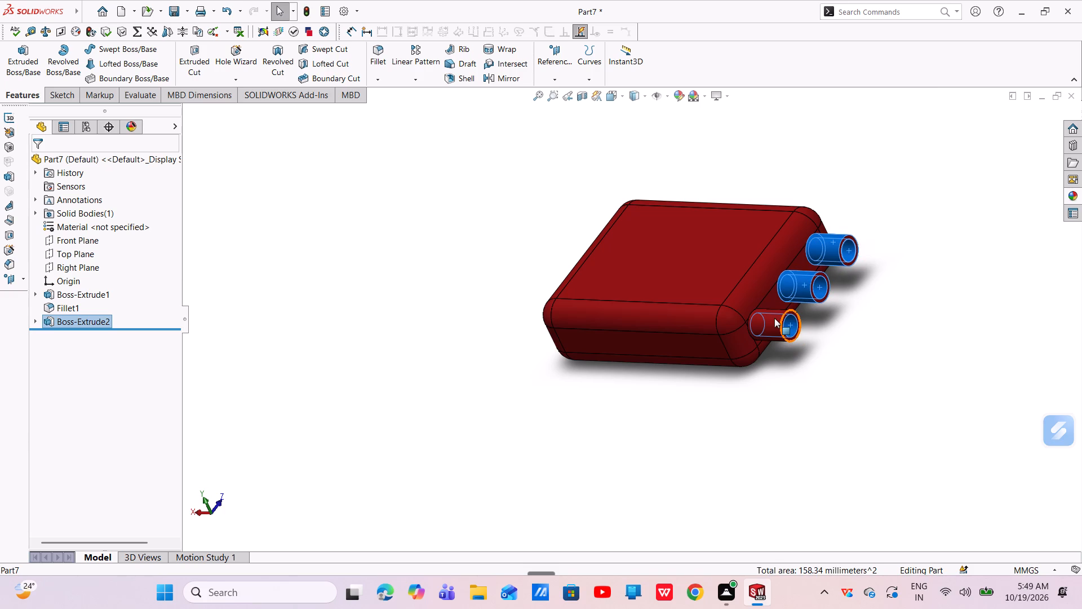
pyautogui.keyDown('ctrl'); pyautogui.click(774, 318); pyautogui.keyUp('ctrl')
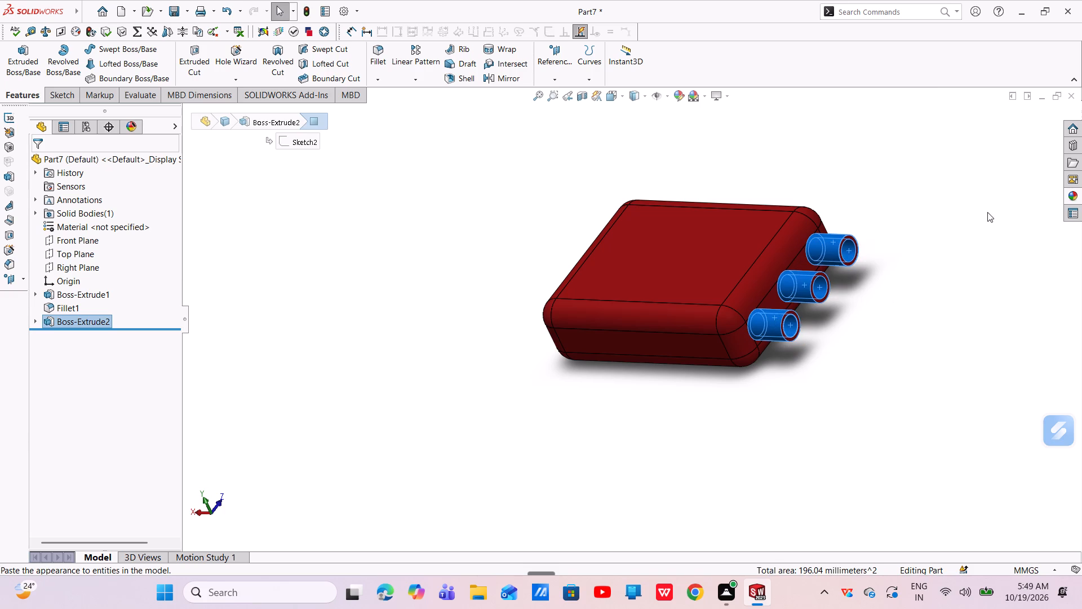
pyautogui.click(1076, 196)
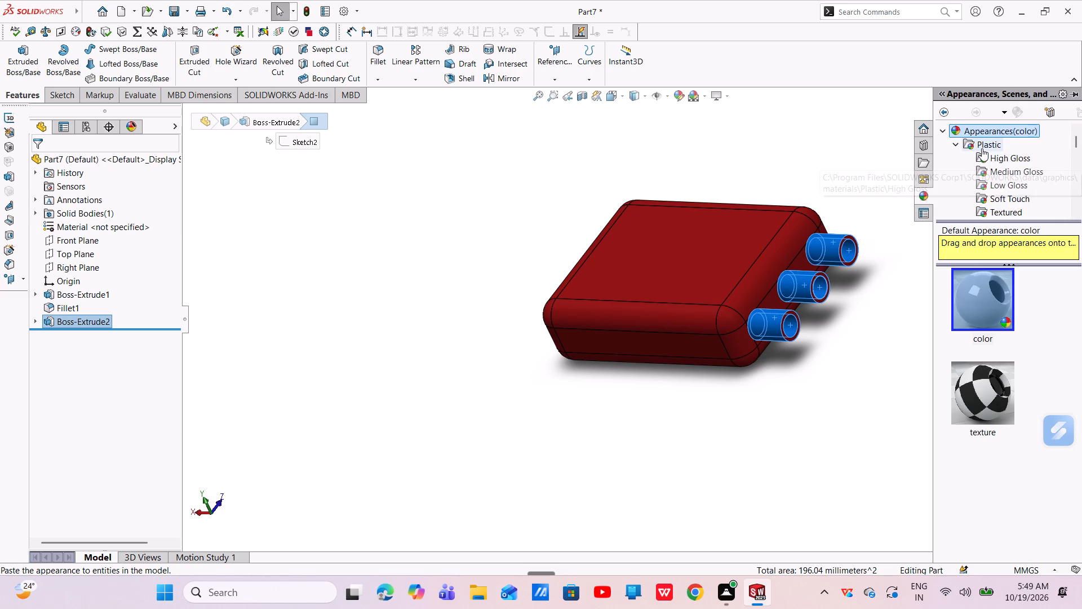
pyautogui.click(1003, 179)
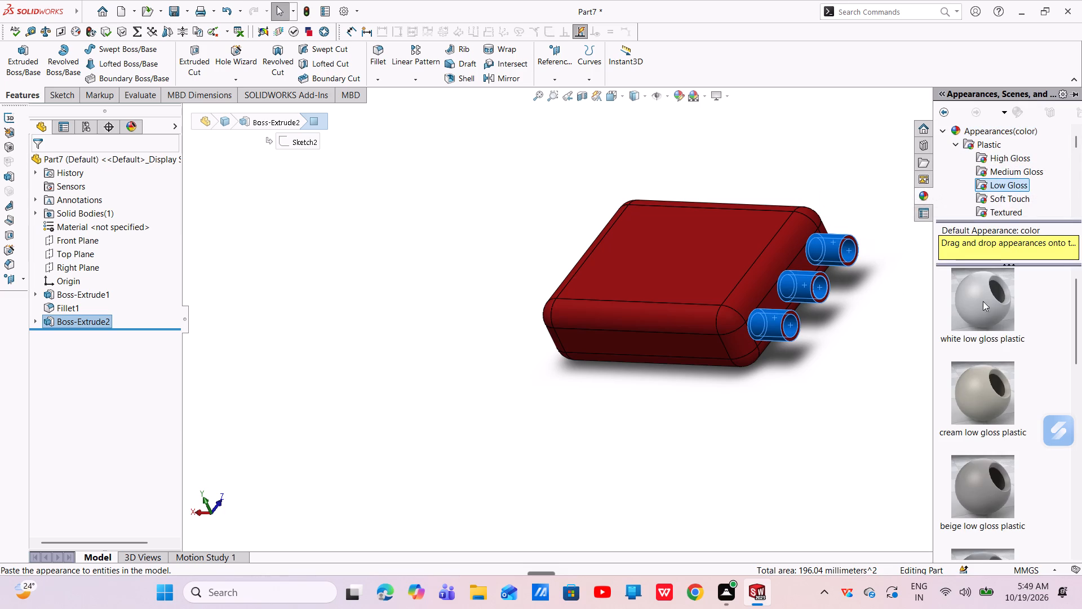
pyautogui.click(979, 408)
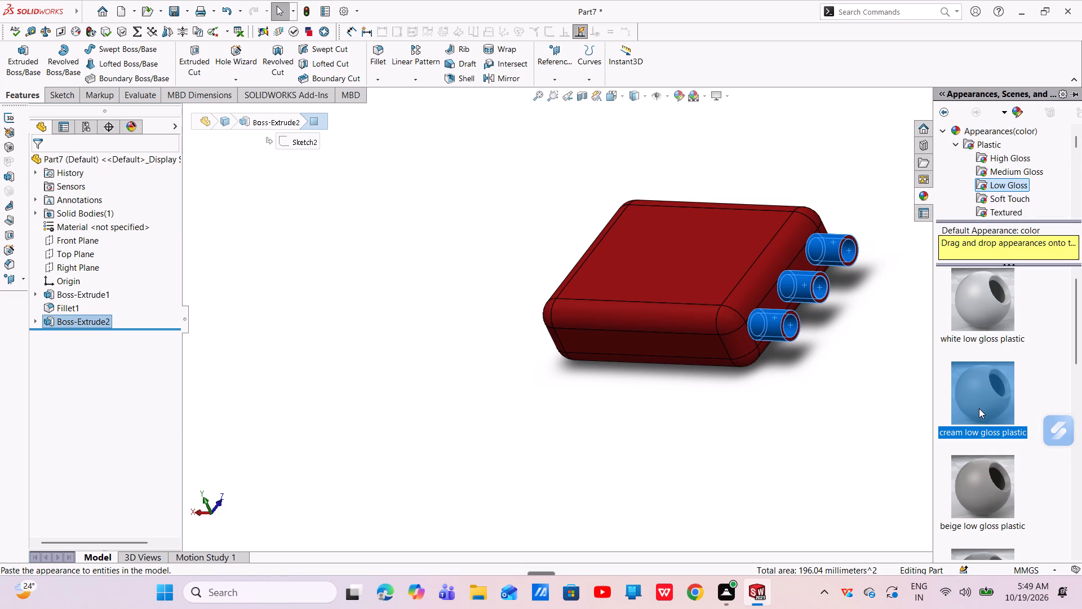
pyautogui.moveTo(974, 406); pyautogui.dragTo(828, 297)
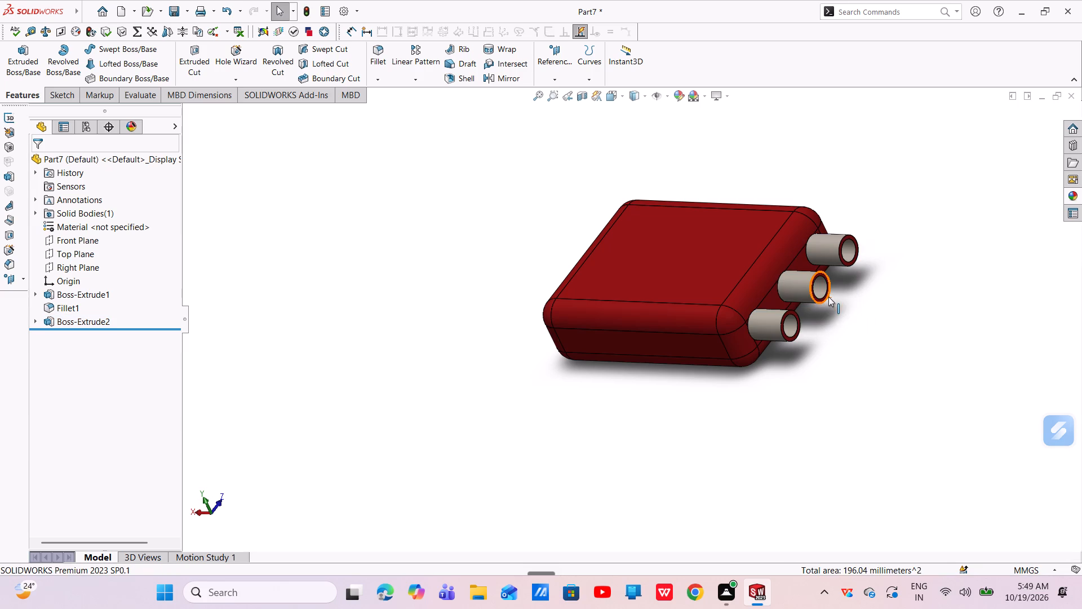
pyautogui.click(922, 297)
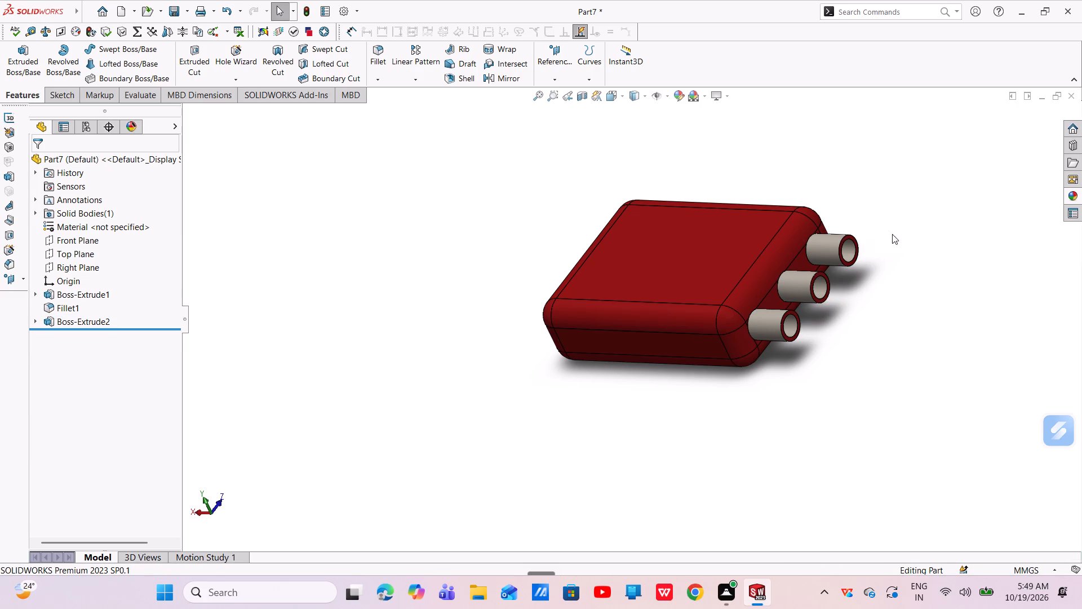
# Select the tubes' three ring-shaped end faces and apply cream low gloss plastic at face level on the positive Z tube's end.
pyautogui.scroll(-4, 872, 235)
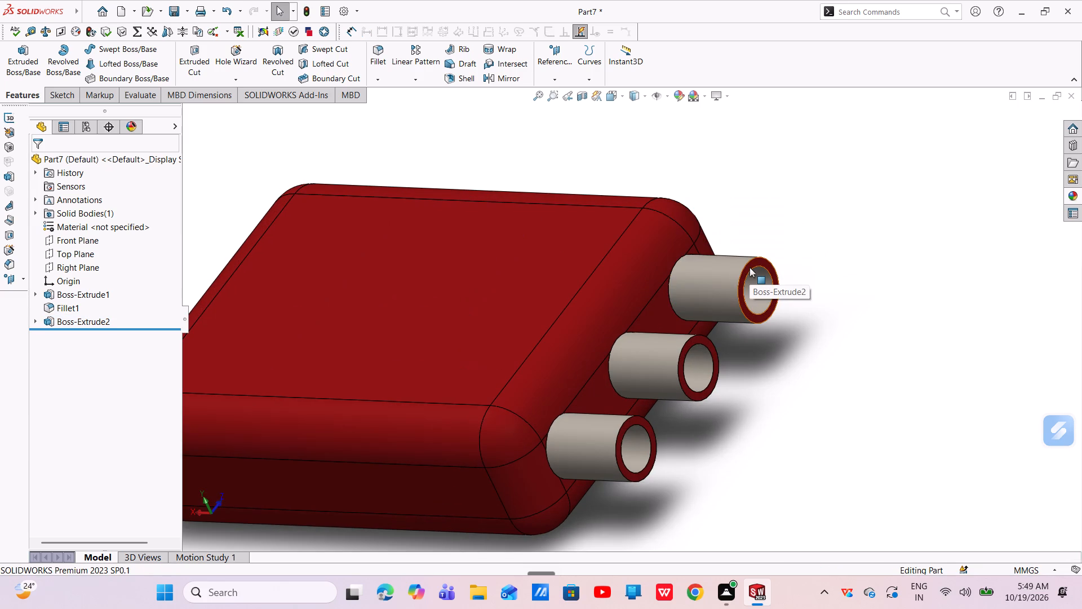
pyautogui.click(750, 267)
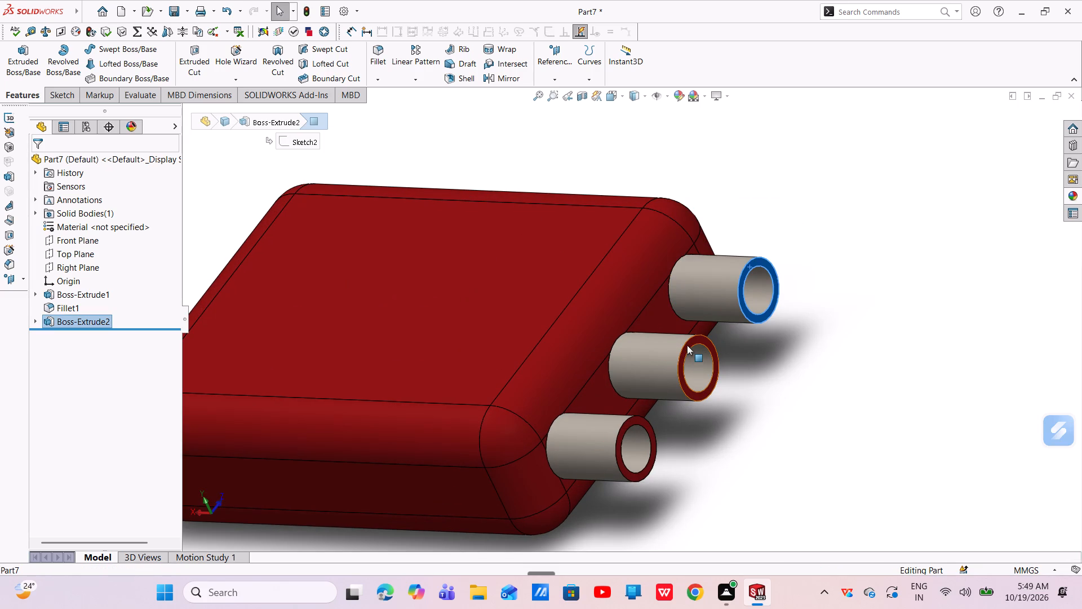
pyautogui.keyDown('ctrl'); pyautogui.click(687, 345); pyautogui.keyUp('ctrl')
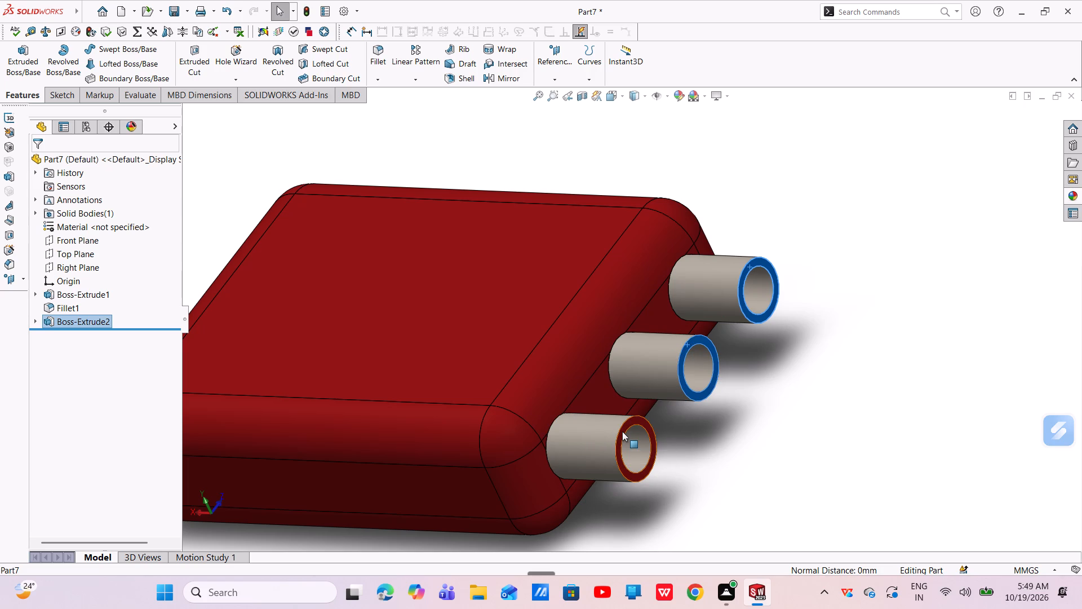
pyautogui.keyDown('ctrl'); pyautogui.click(622, 431); pyautogui.keyUp('ctrl')
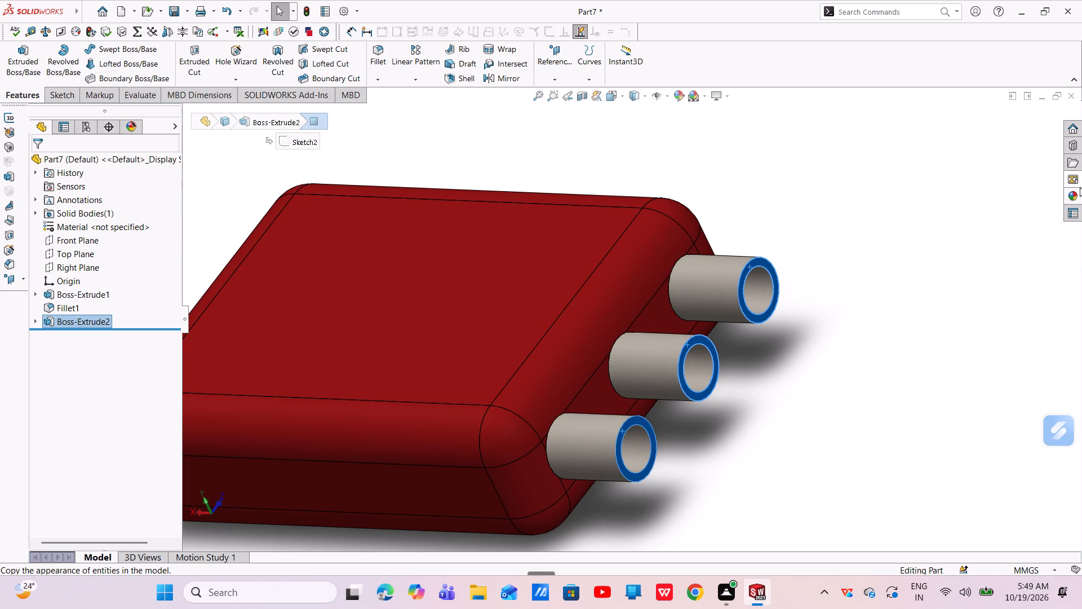
pyautogui.click(1071, 197)
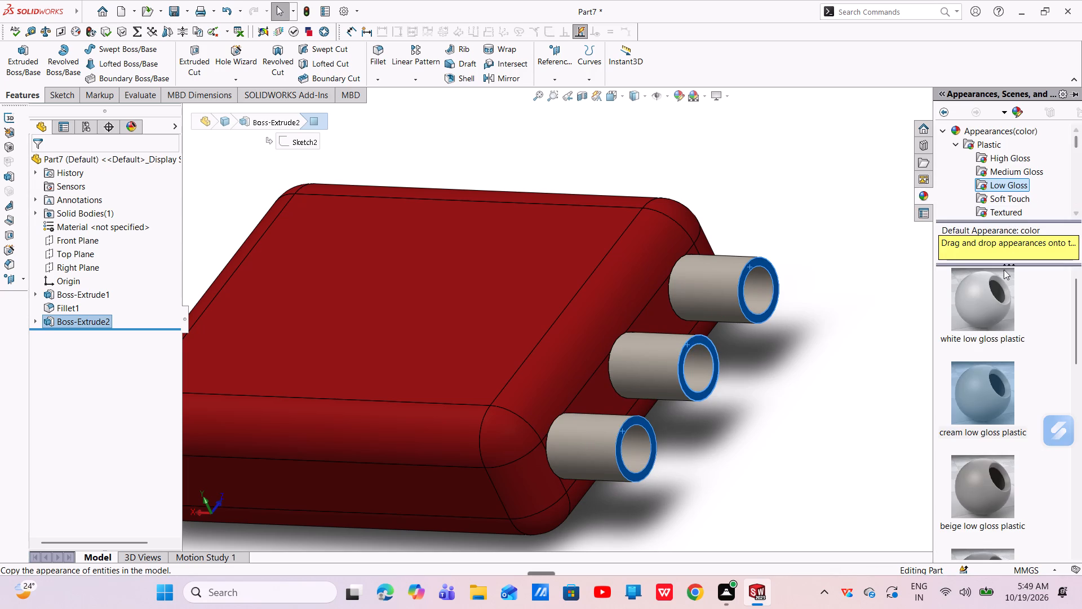
pyautogui.moveTo(983, 383); pyautogui.dragTo(776, 304)
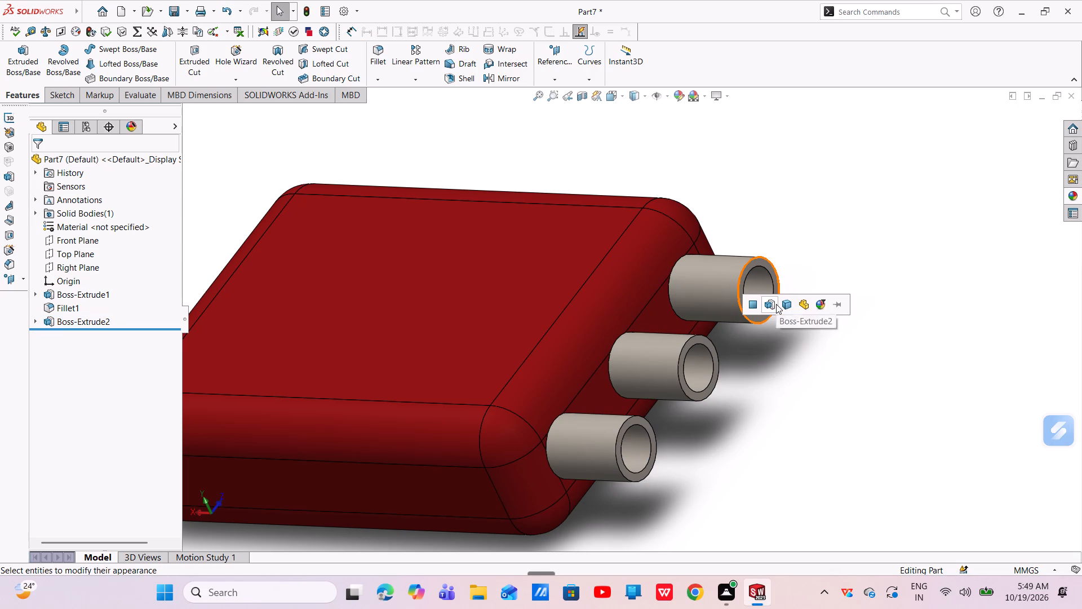
pyautogui.click(754, 306)
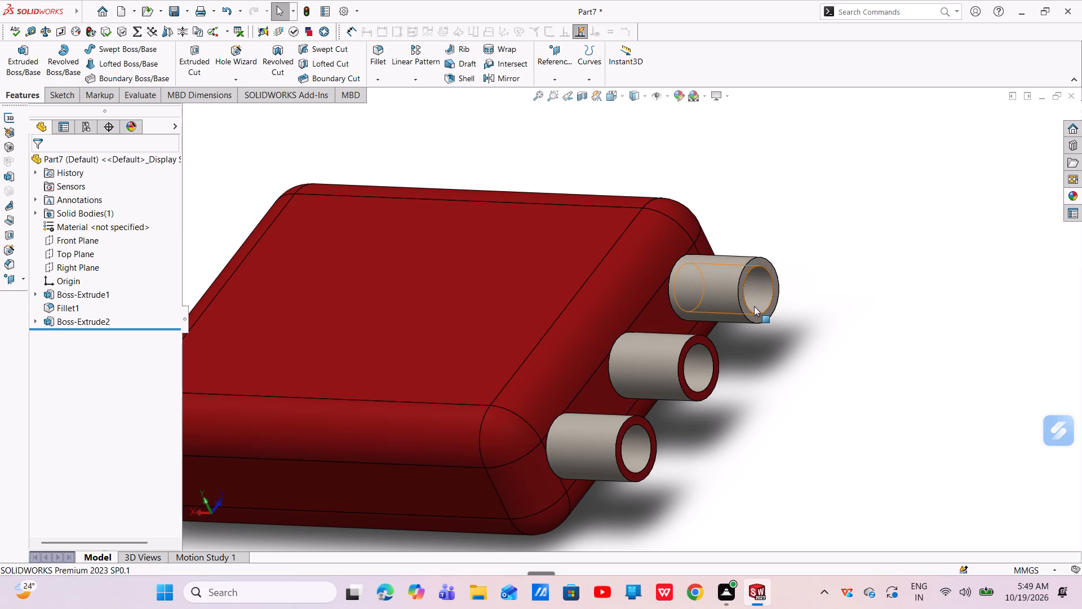
# Give the middle tube's ring-shaped end face its own face-level colour appearance, keeping the default pale lavender.
pyautogui.click(715, 352)
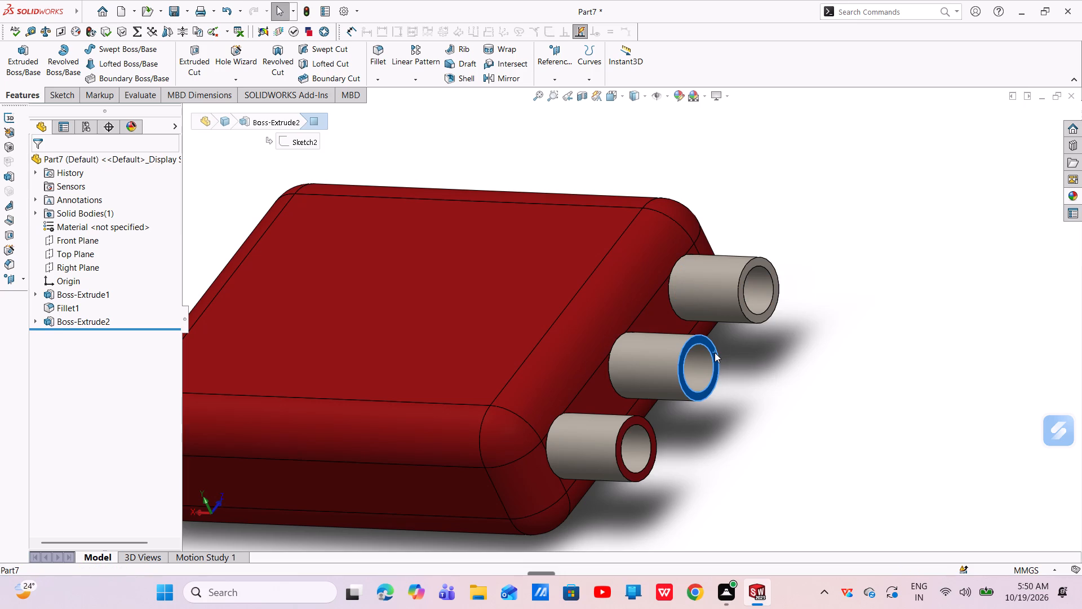
pyautogui.click(835, 298)
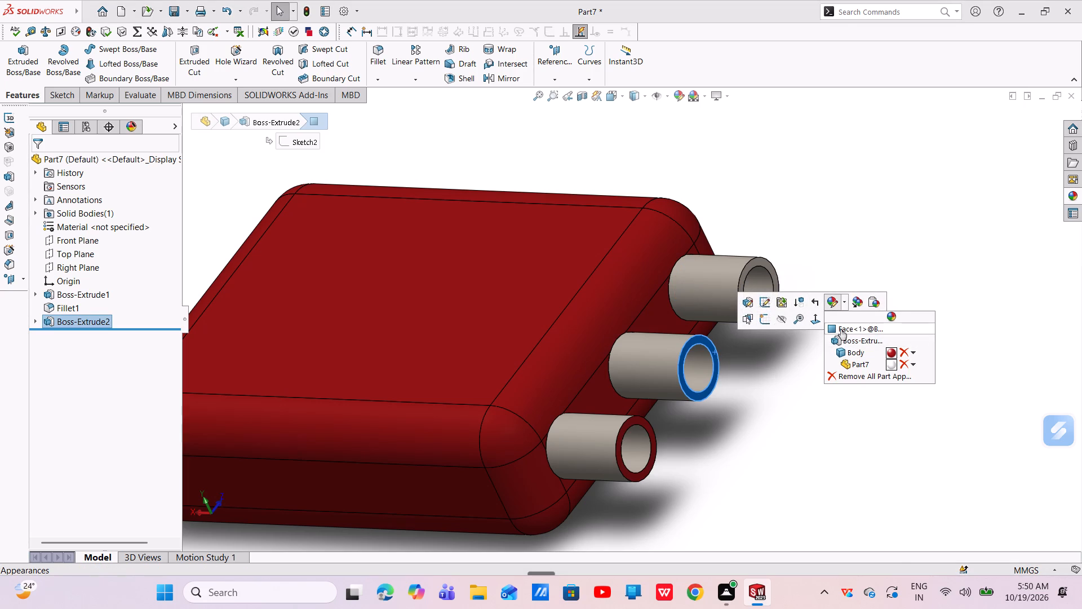
pyautogui.click(841, 329)
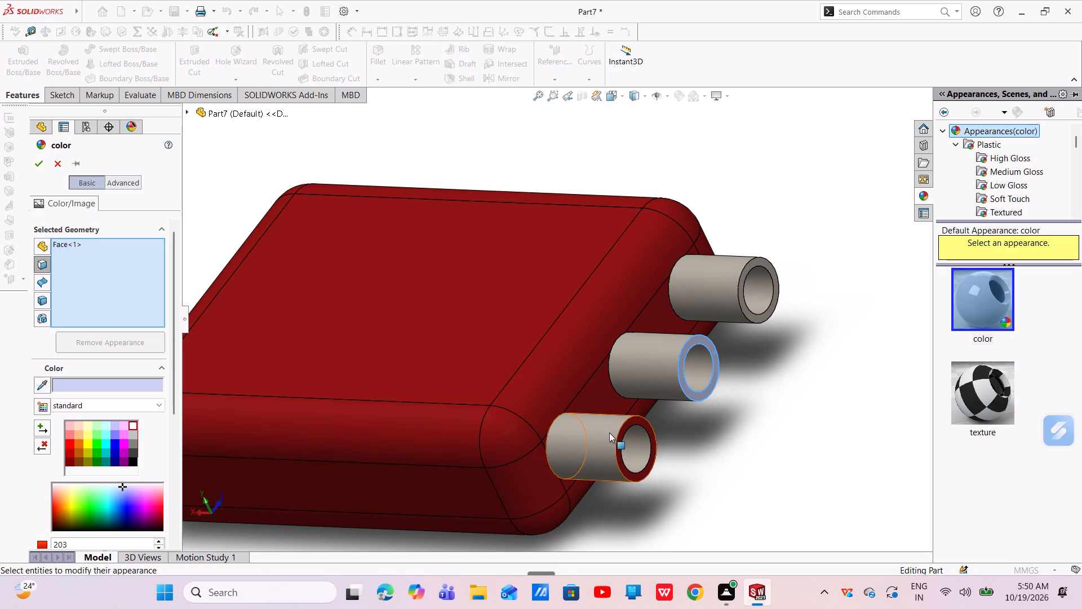
pyautogui.click(45, 167)
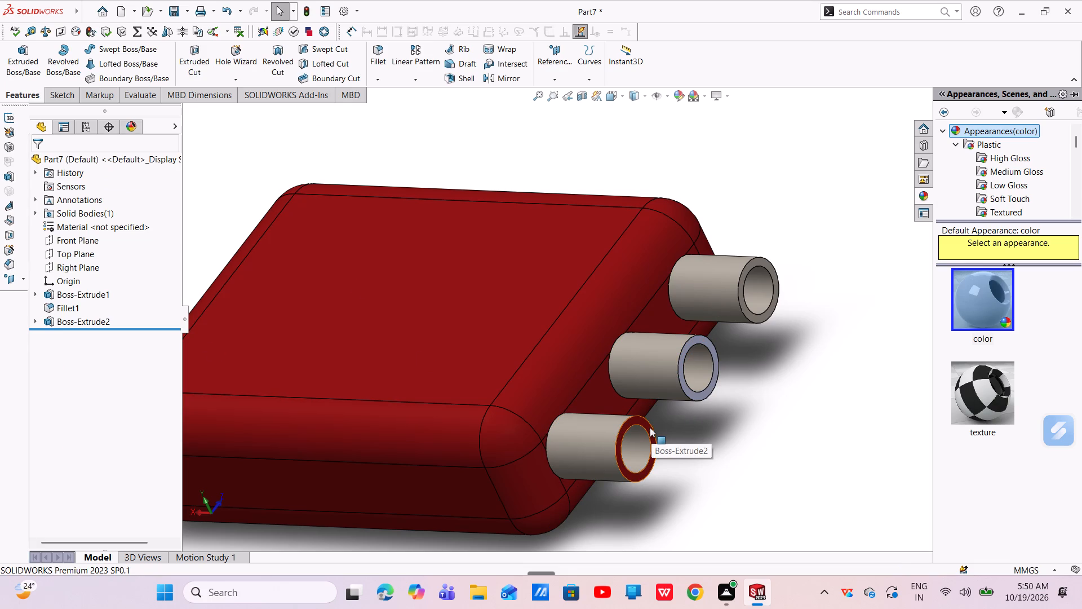
# Give the negative Z tube's ring-shaped end face its own face-level colour appearance, keeping the default pale lavender.
pyautogui.click(650, 427)
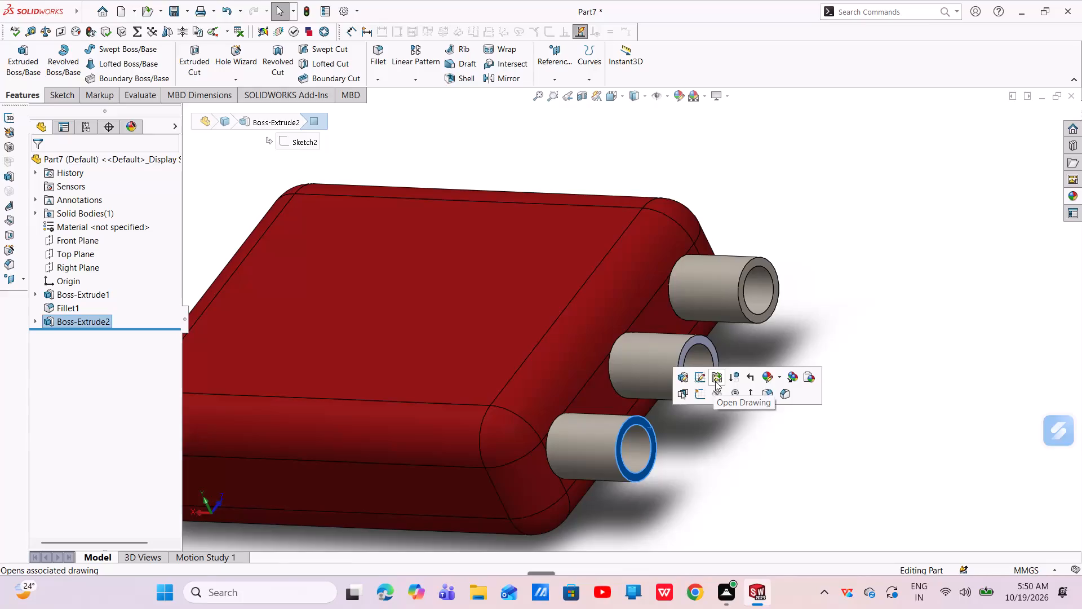
pyautogui.click(765, 377)
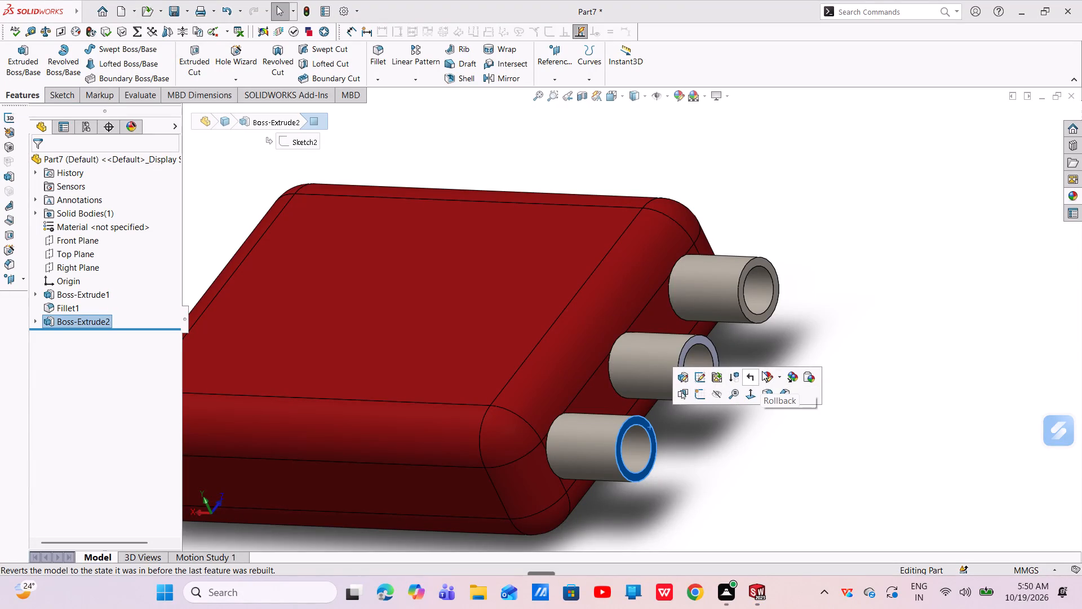
pyautogui.click(764, 372)
pyautogui.click(770, 403)
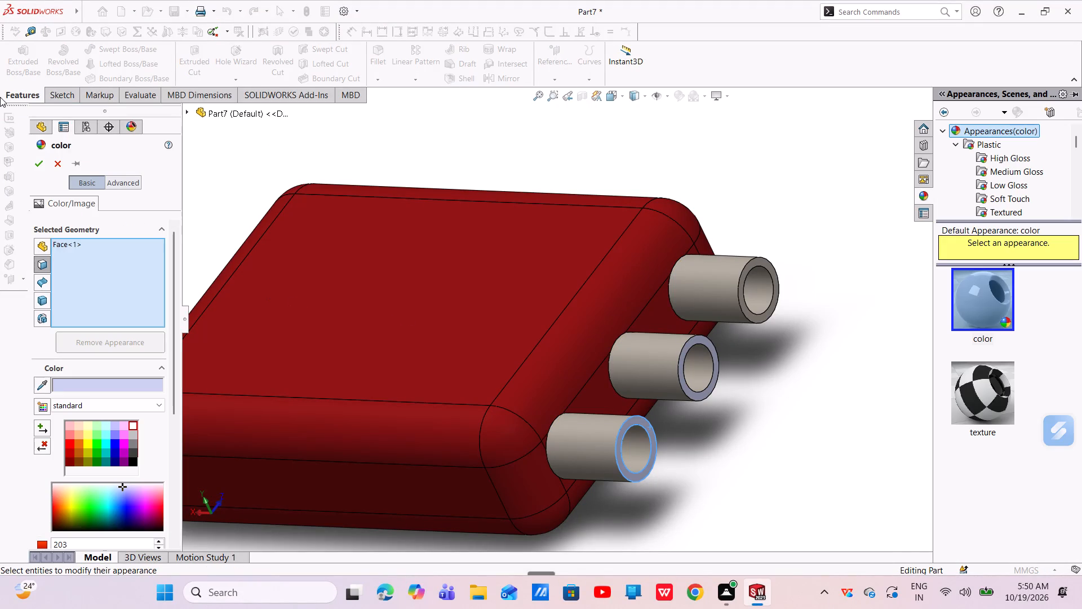
pyautogui.click(41, 166)
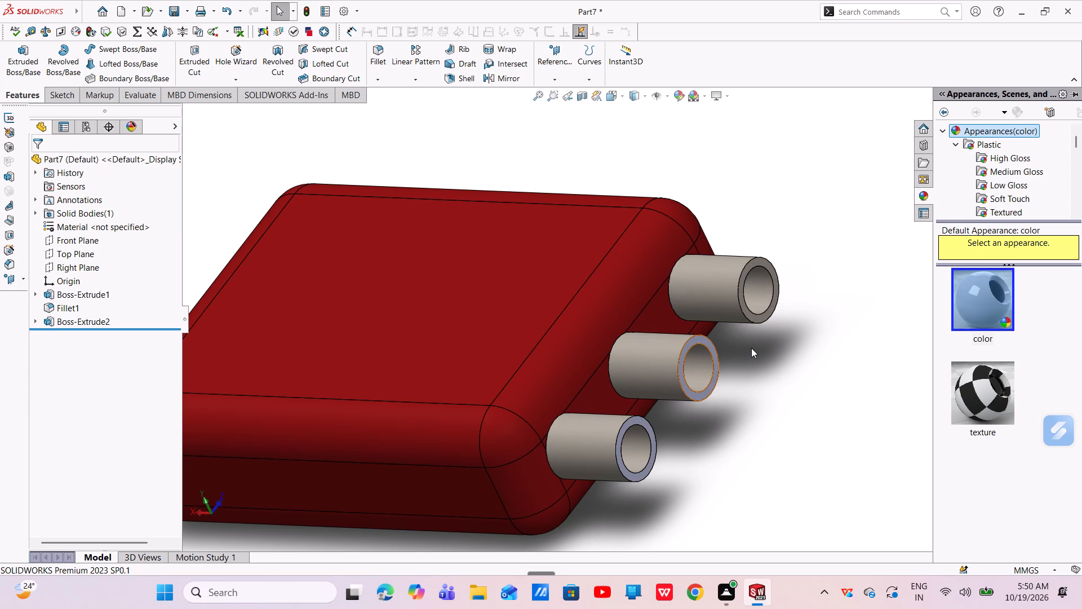
# Browse the appearance library for a tube finish, comparing the low gloss plastic, steel, chrome, bronze, brass and copper options.
pyautogui.click(1005, 183)
pyautogui.click(1005, 171)
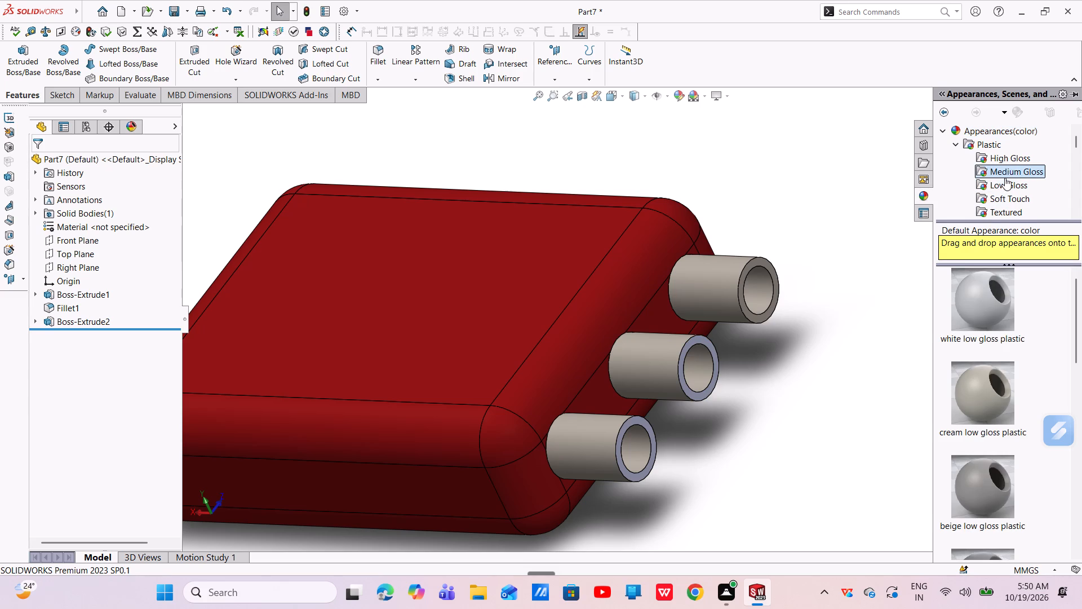
pyautogui.click(1017, 187)
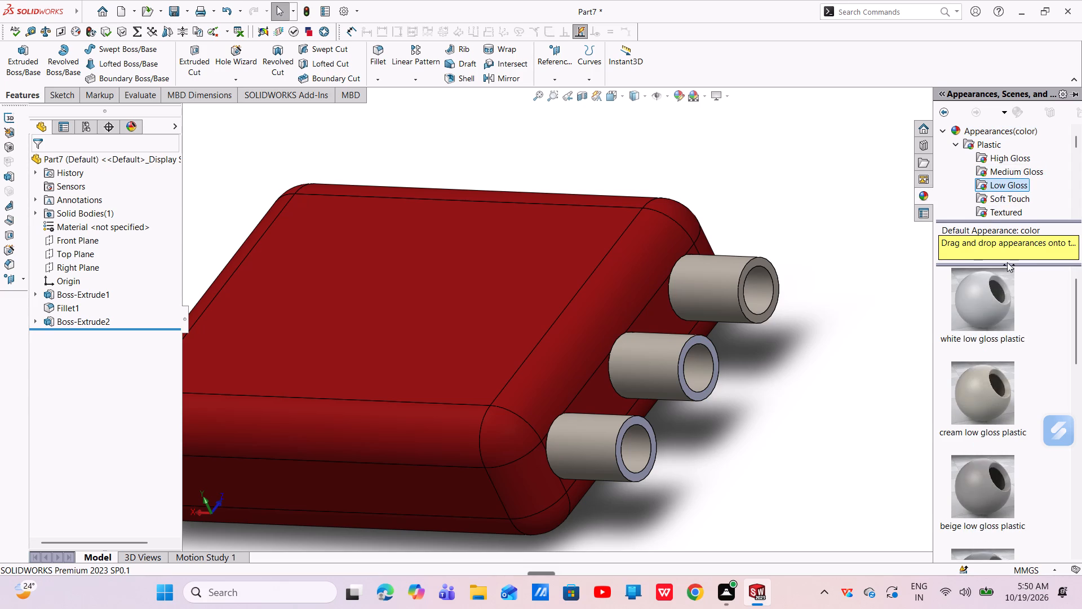
pyautogui.scroll(-10, 992, 315)
pyautogui.scroll(3, 990, 328)
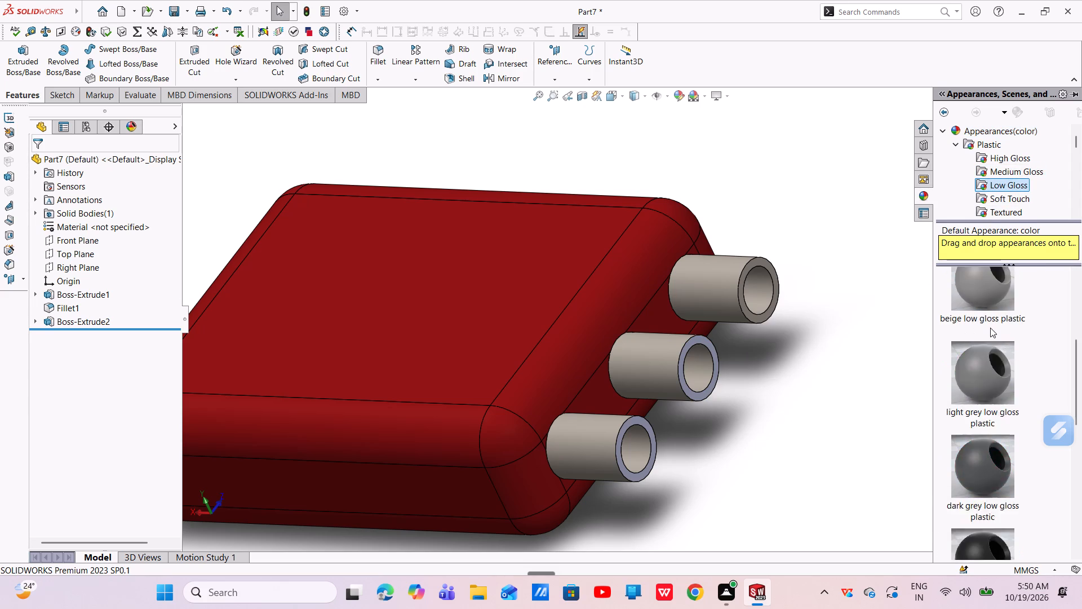
pyautogui.scroll(7, 990, 328)
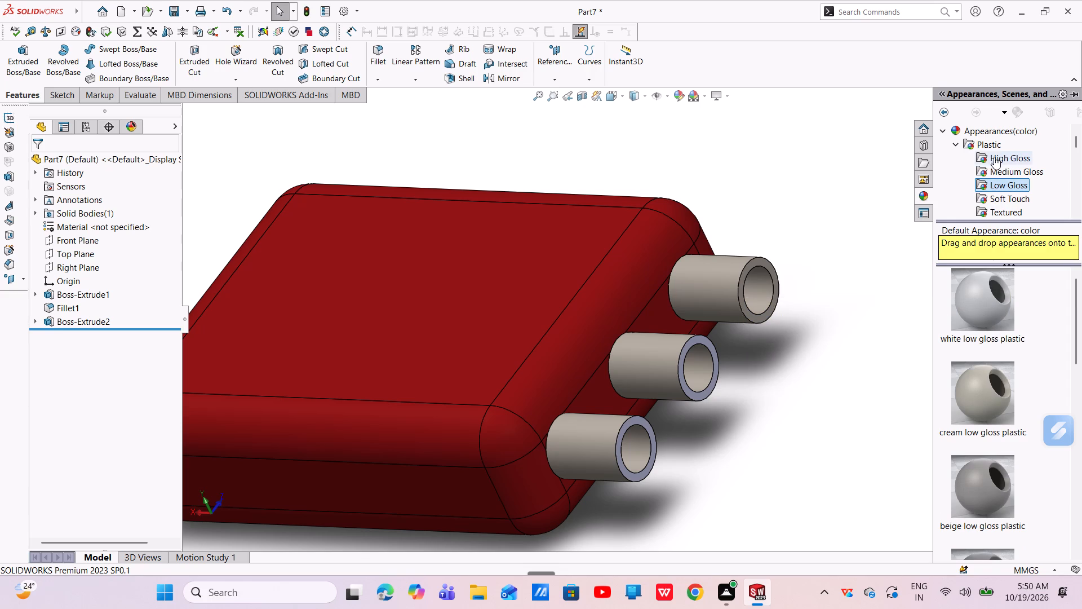
pyautogui.click(991, 151)
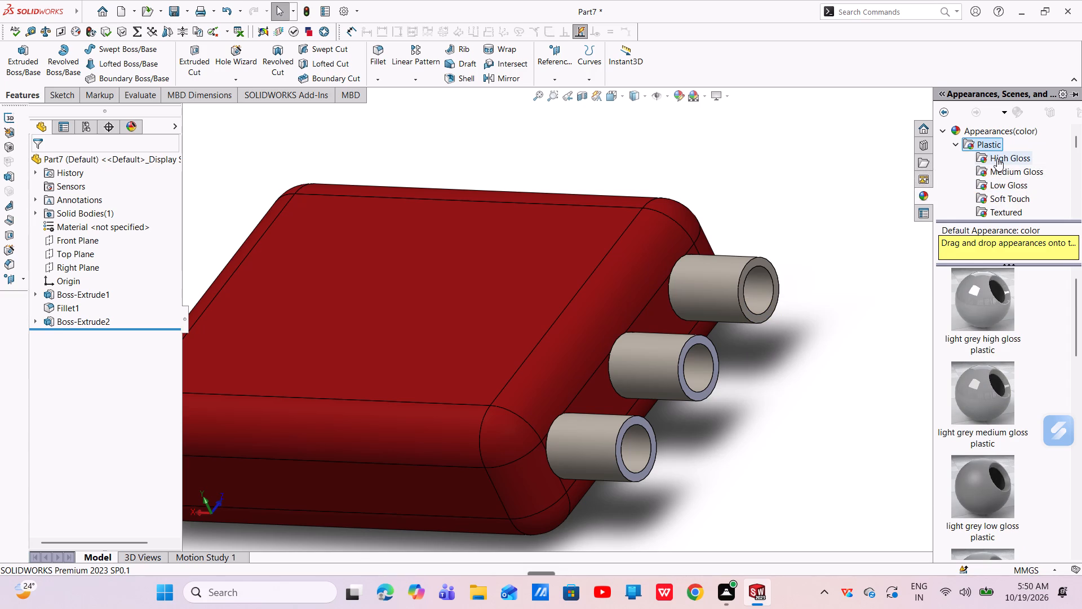
pyautogui.click(959, 145)
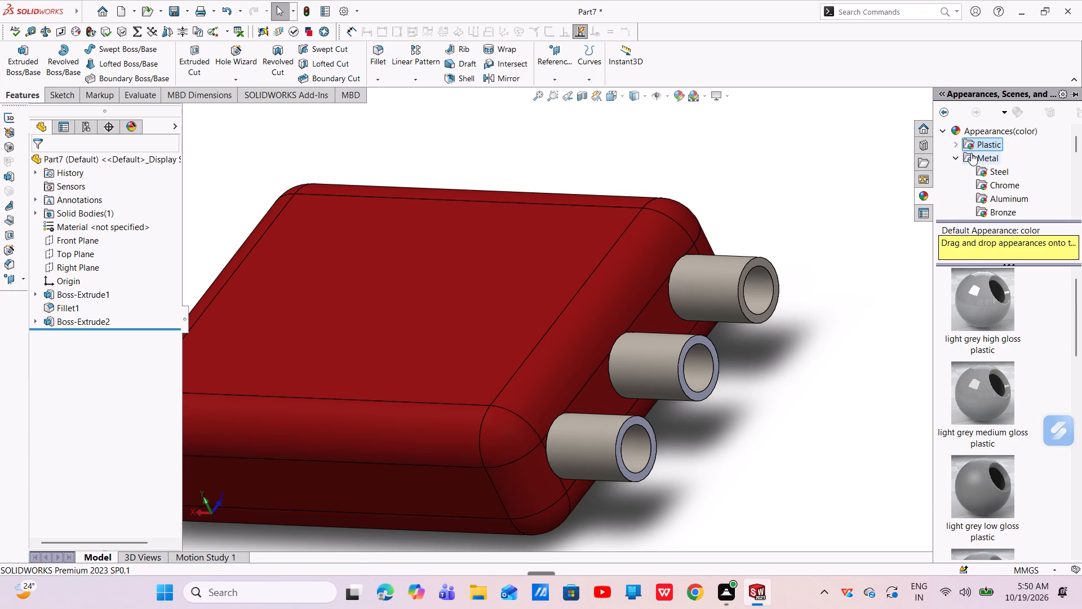
pyautogui.click(997, 173)
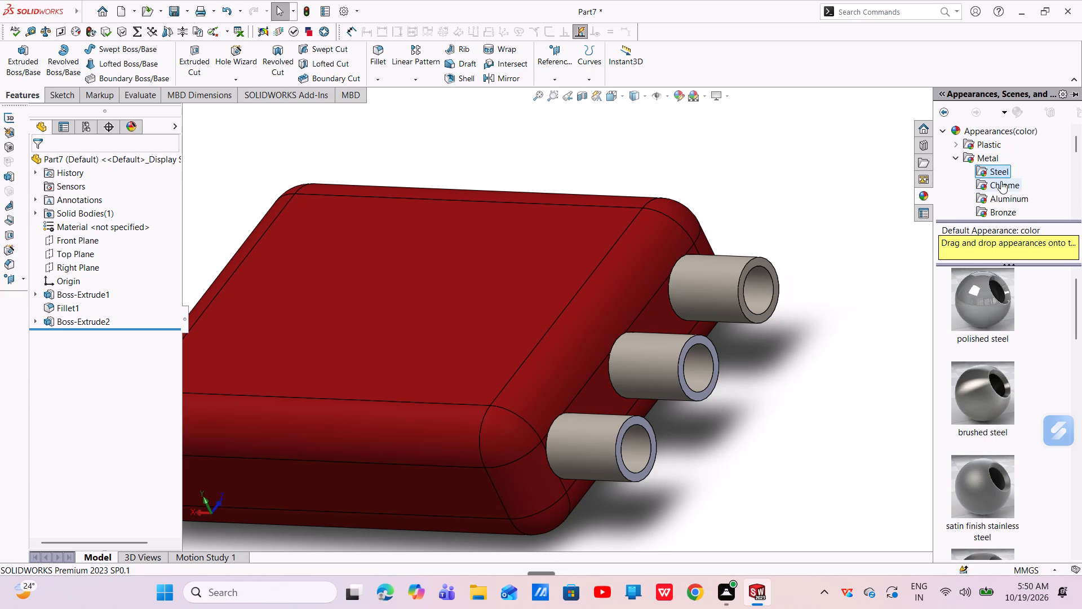
pyautogui.click(1001, 181)
pyautogui.scroll(-10, 1007, 287)
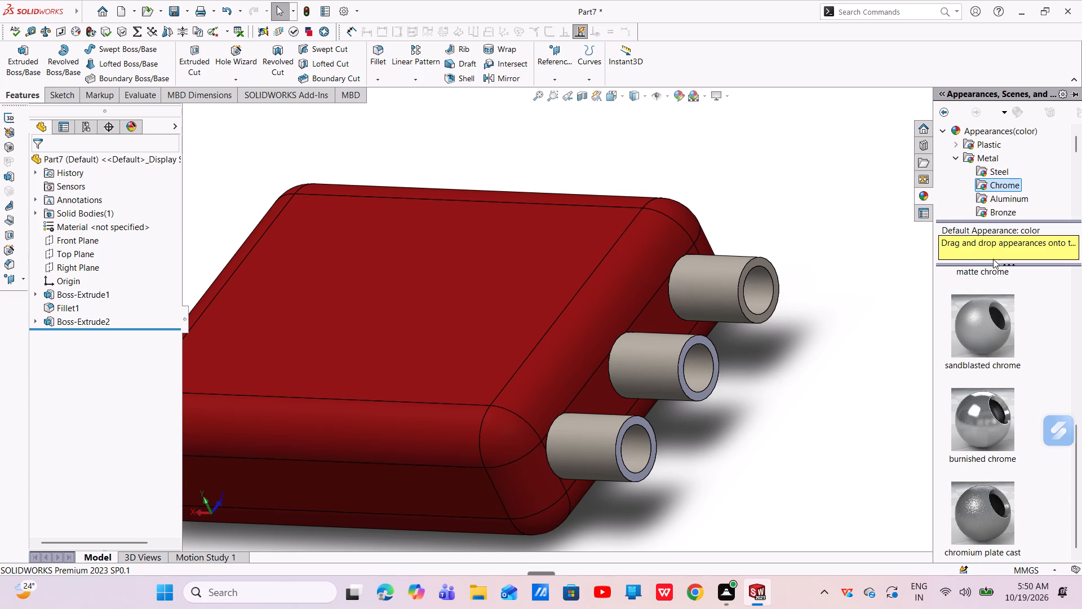
pyautogui.click(990, 202)
pyautogui.click(995, 212)
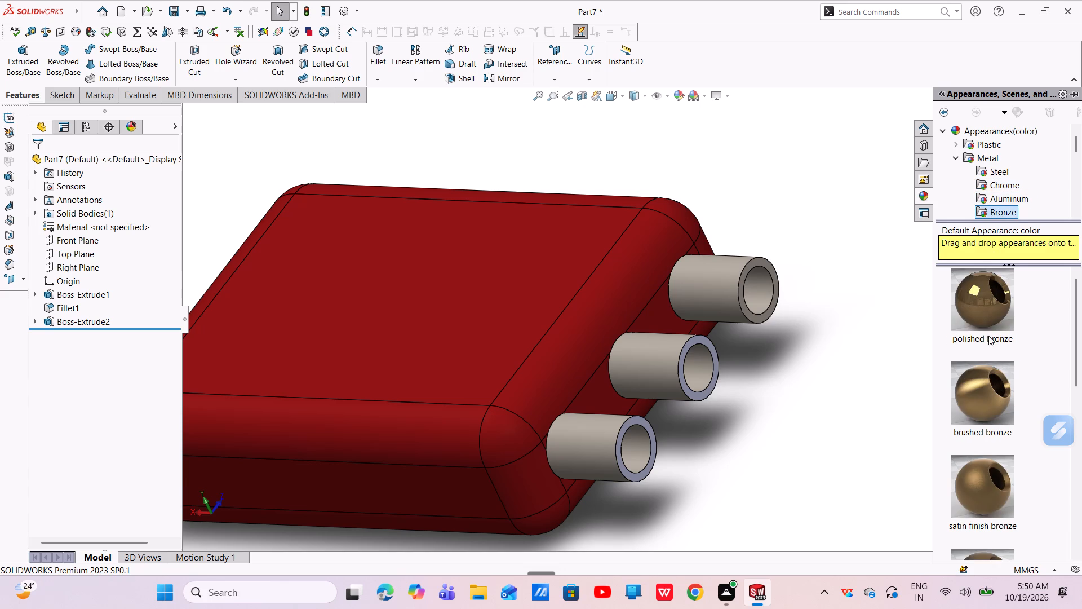
pyautogui.scroll(-10, 988, 336)
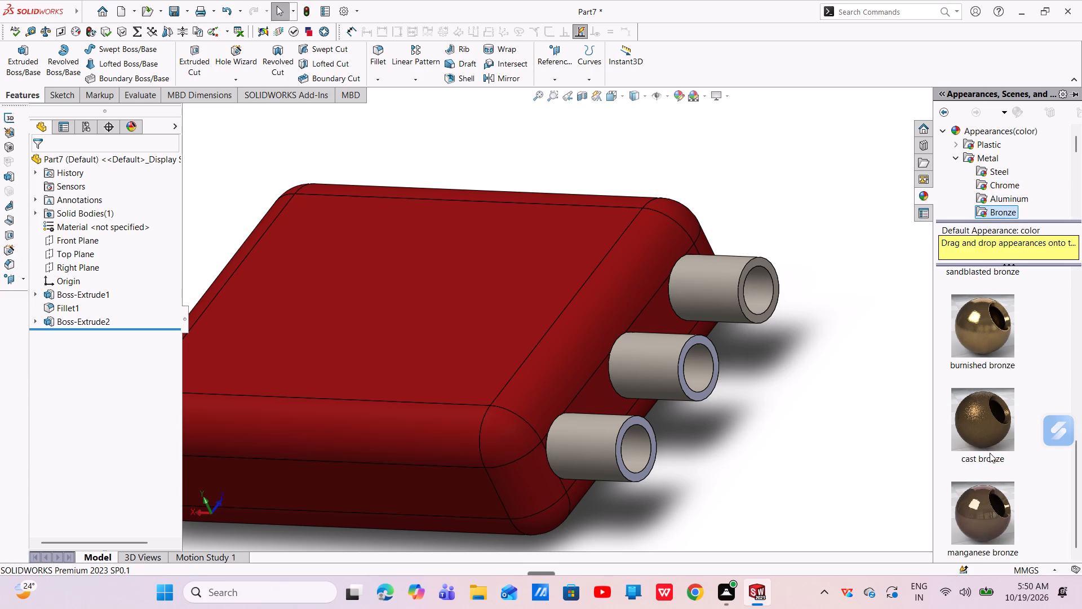
pyautogui.scroll(7, 990, 453)
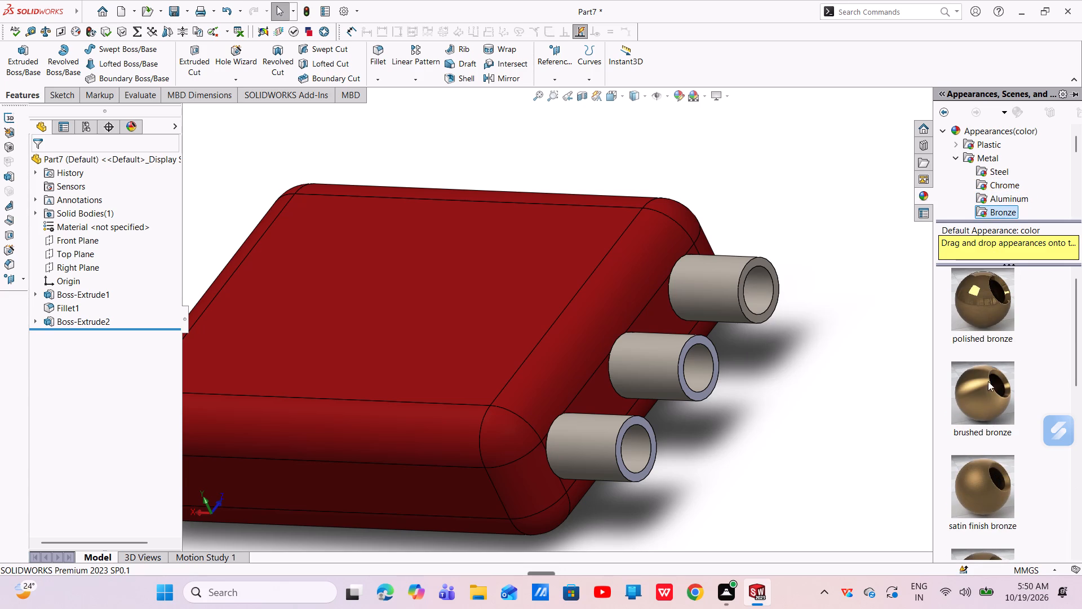
pyautogui.scroll(-1, 988, 189)
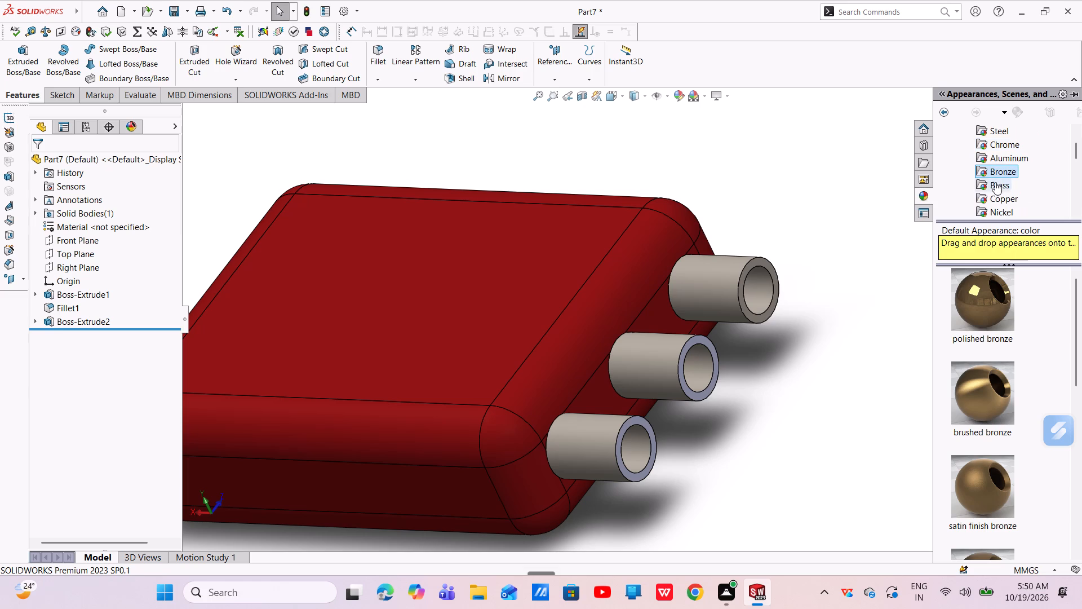
pyautogui.click(995, 182)
pyautogui.scroll(-6, 999, 358)
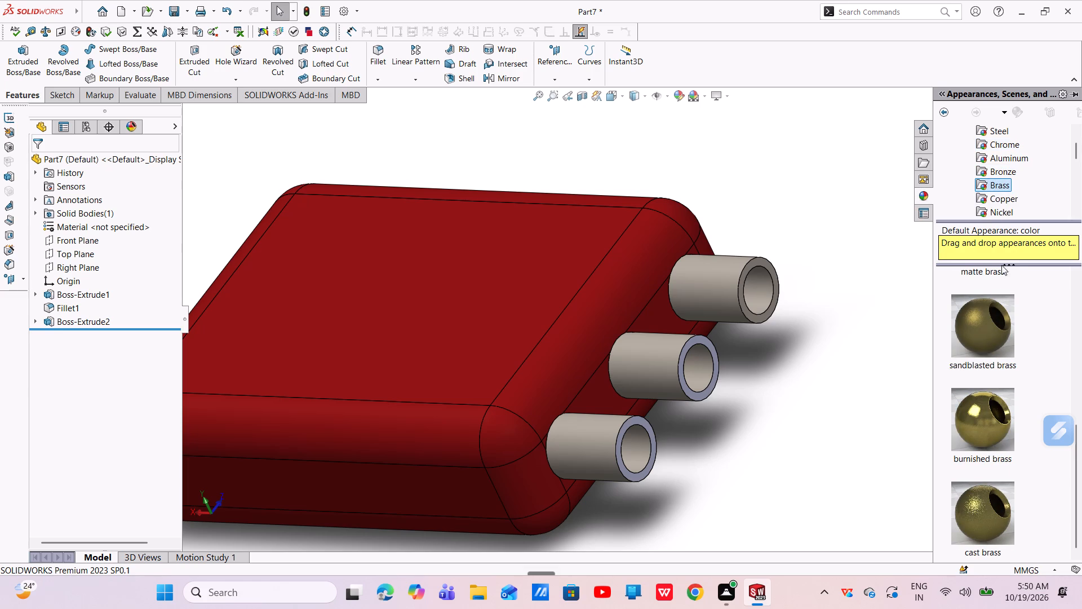
pyautogui.click(998, 198)
pyautogui.scroll(-5, 999, 300)
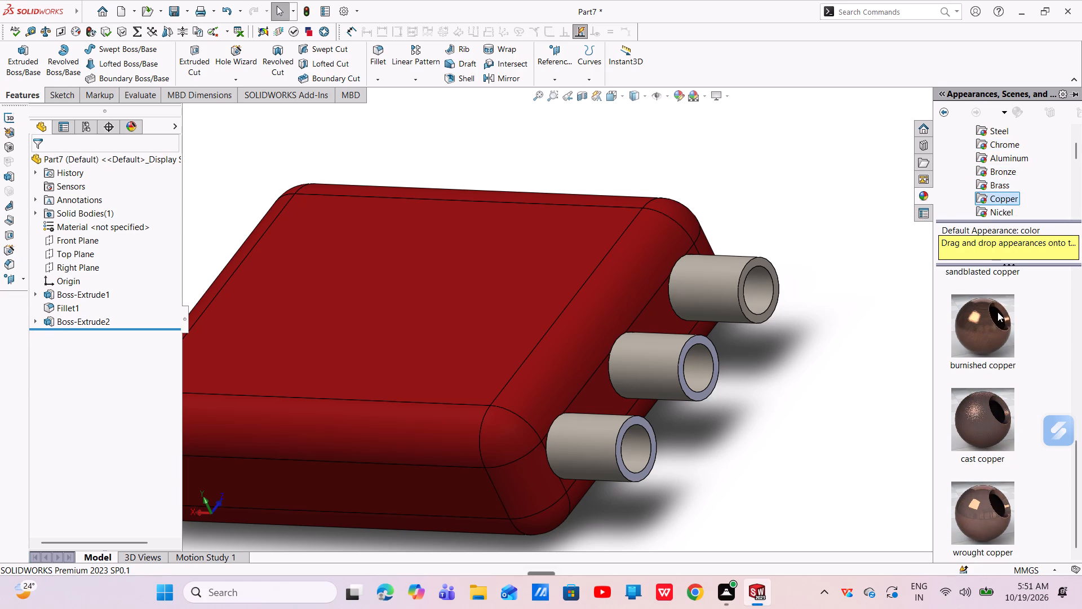
pyautogui.scroll(4, 1000, 343)
# Apply the polished copper appearance at feature level to the extrusion that forms the tubes.
pyautogui.moveTo(978, 302); pyautogui.dragTo(977, 302)
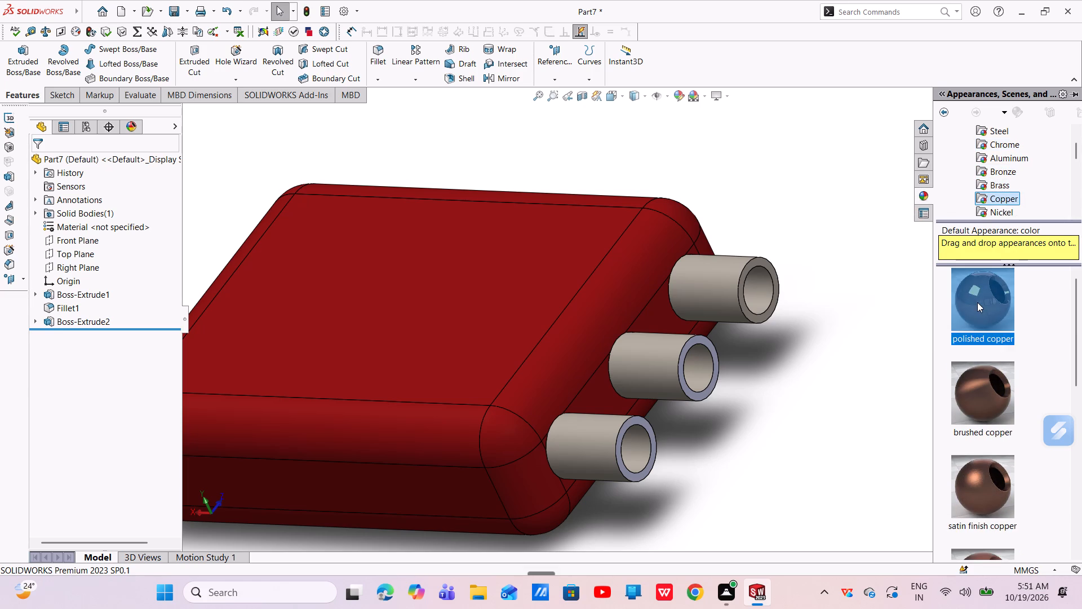
pyautogui.moveTo(977, 302); pyautogui.dragTo(744, 278)
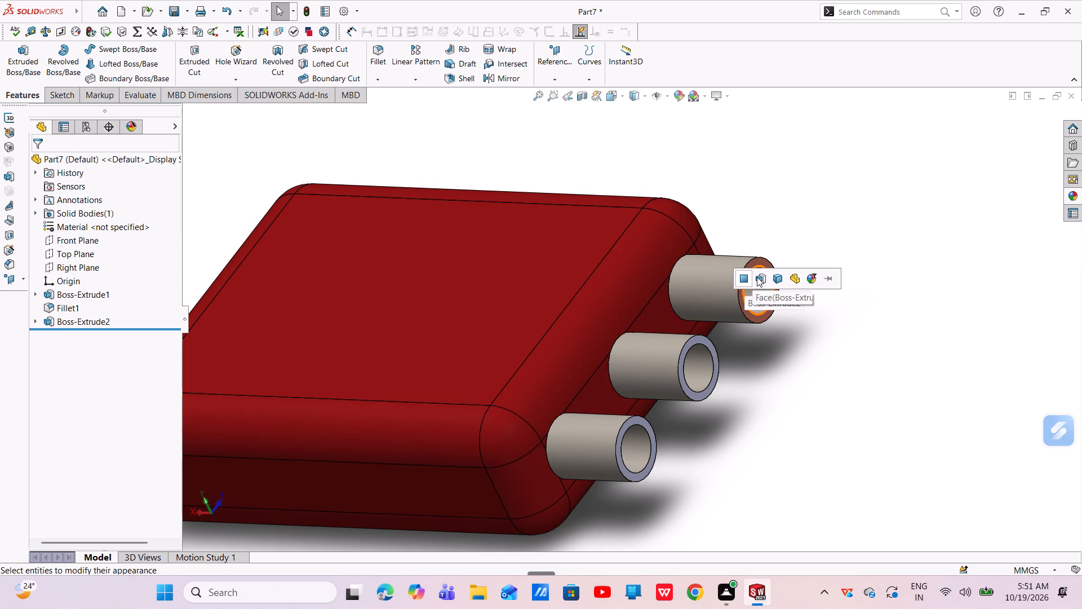
pyautogui.click(757, 277)
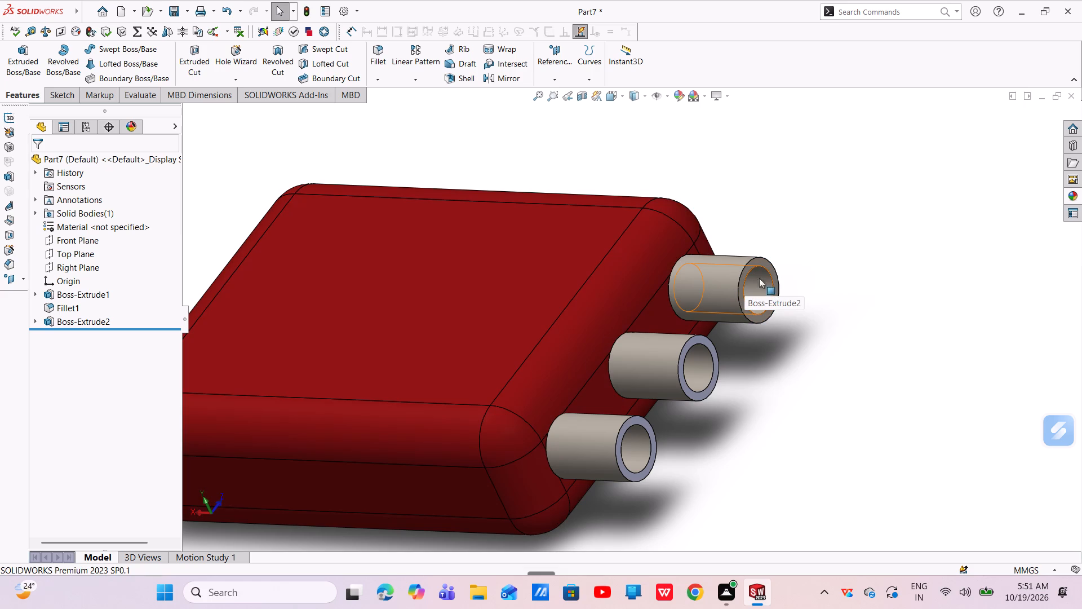
# Change the positive Z tube's outer, inner and ring-shaped end faces to polished copper with a face-level appearance.
pyautogui.click(718, 283)
pyautogui.keyDown('ctrl'); pyautogui.click(762, 280); pyautogui.keyUp('ctrl')
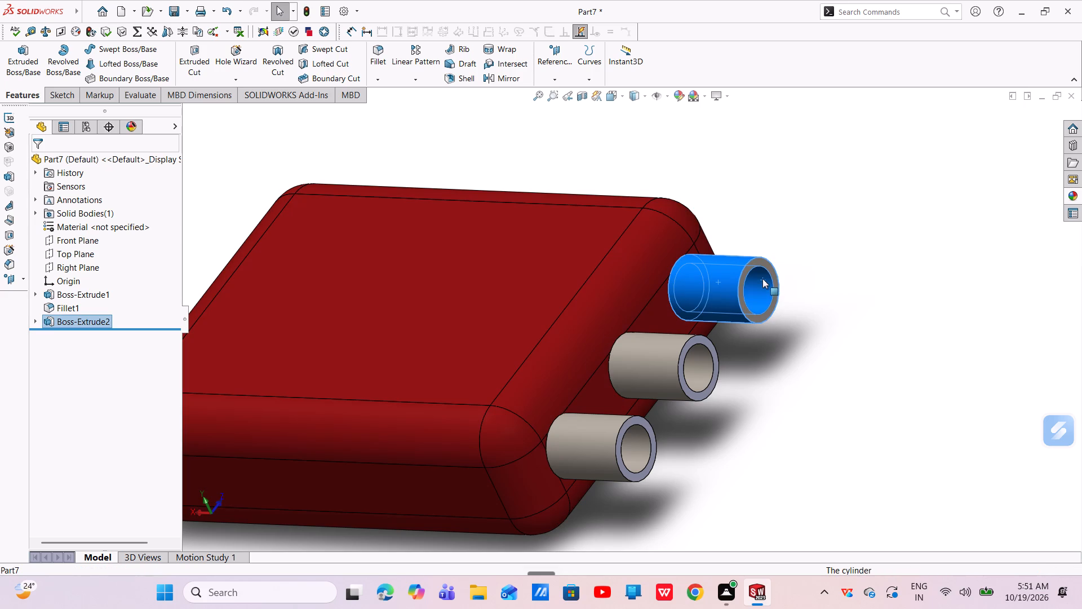
pyautogui.keyDown('ctrl'); pyautogui.click(759, 262); pyautogui.keyUp('ctrl')
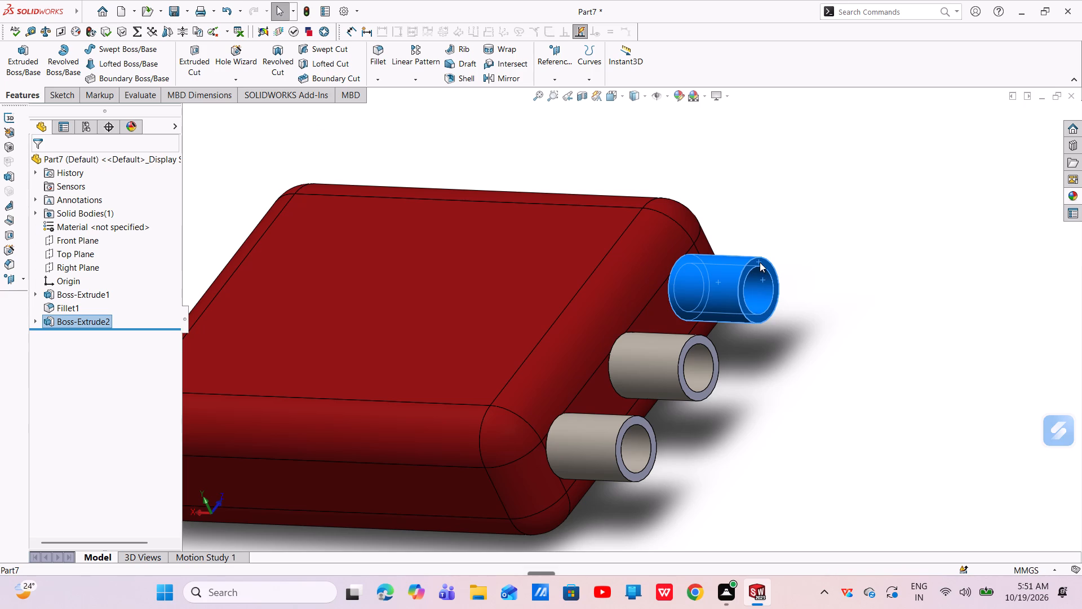
pyautogui.click(840, 217)
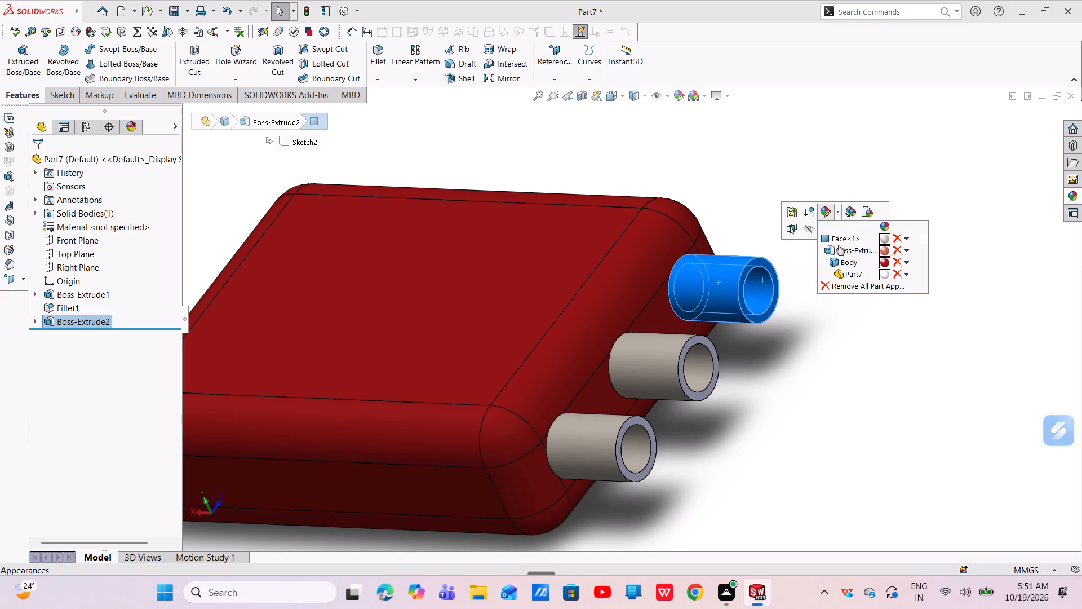
pyautogui.click(840, 239)
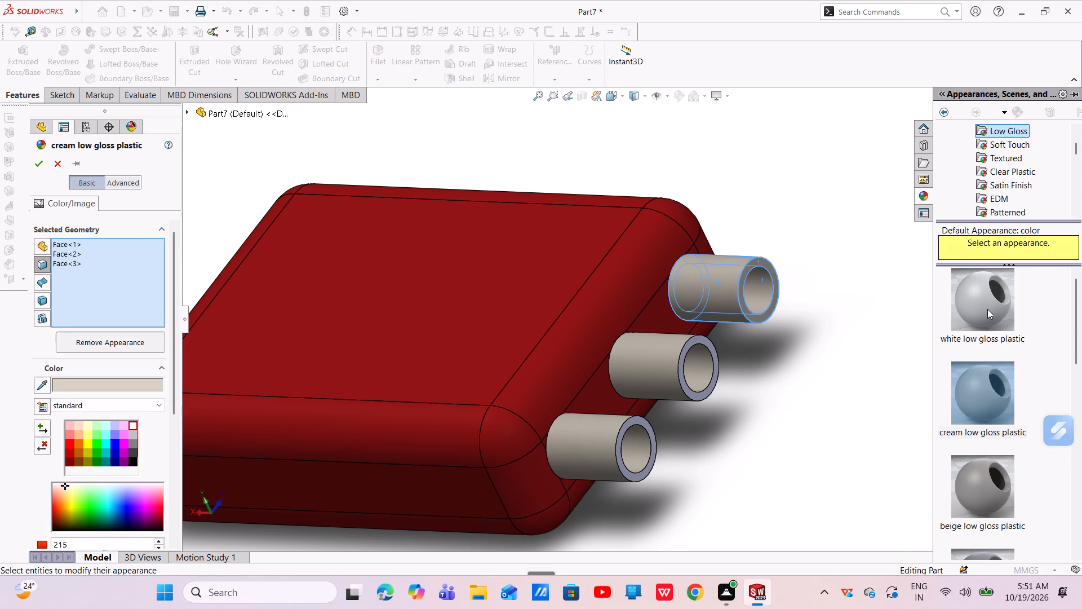
pyautogui.scroll(-1, 1005, 169)
pyautogui.scroll(3, 1005, 169)
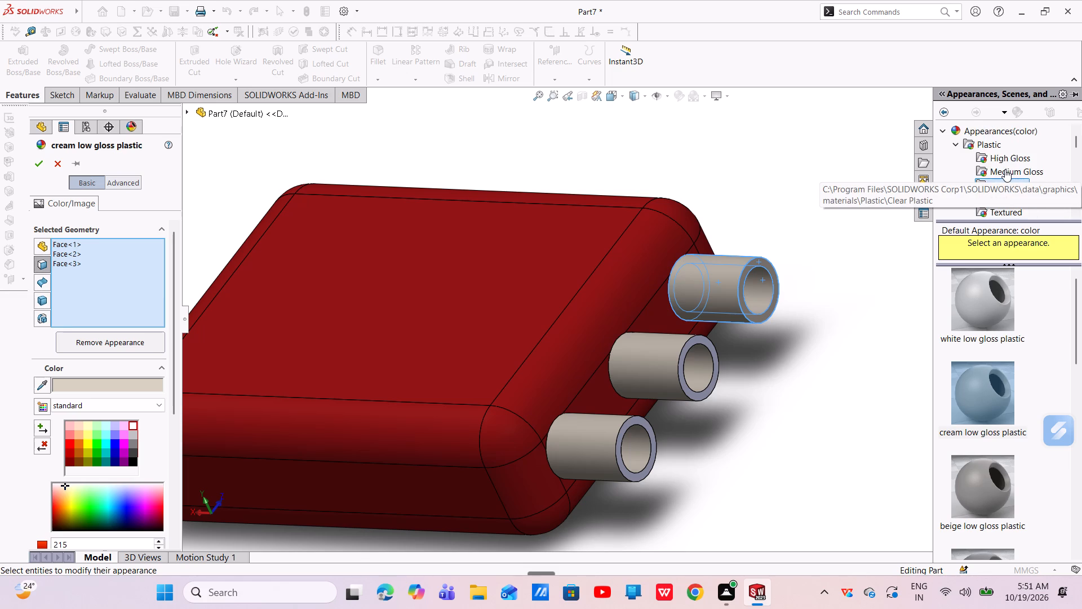
pyautogui.scroll(-4, 999, 166)
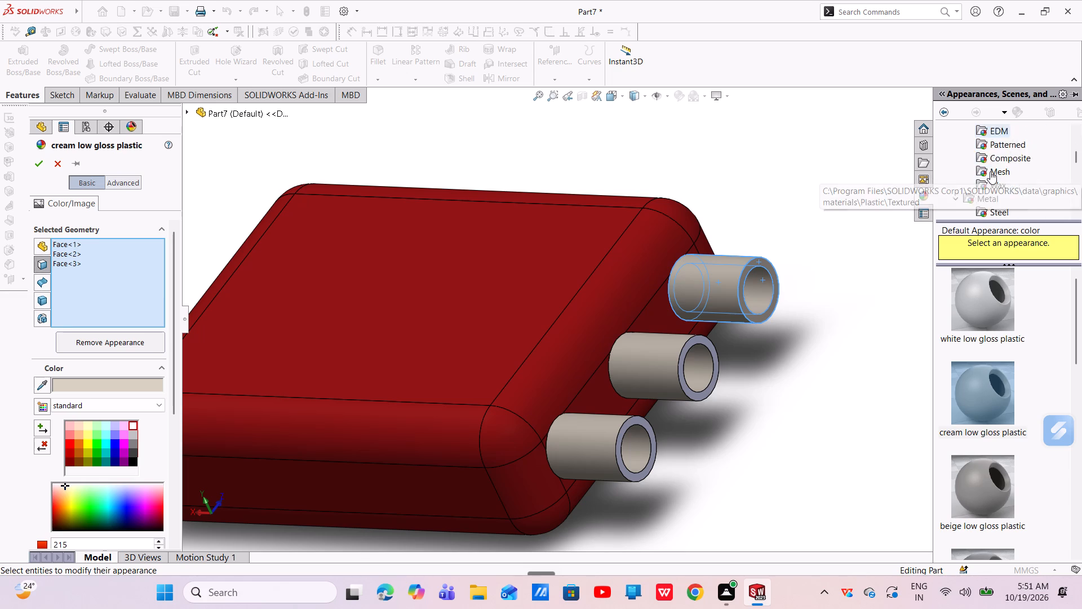
pyautogui.scroll(-4, 990, 171)
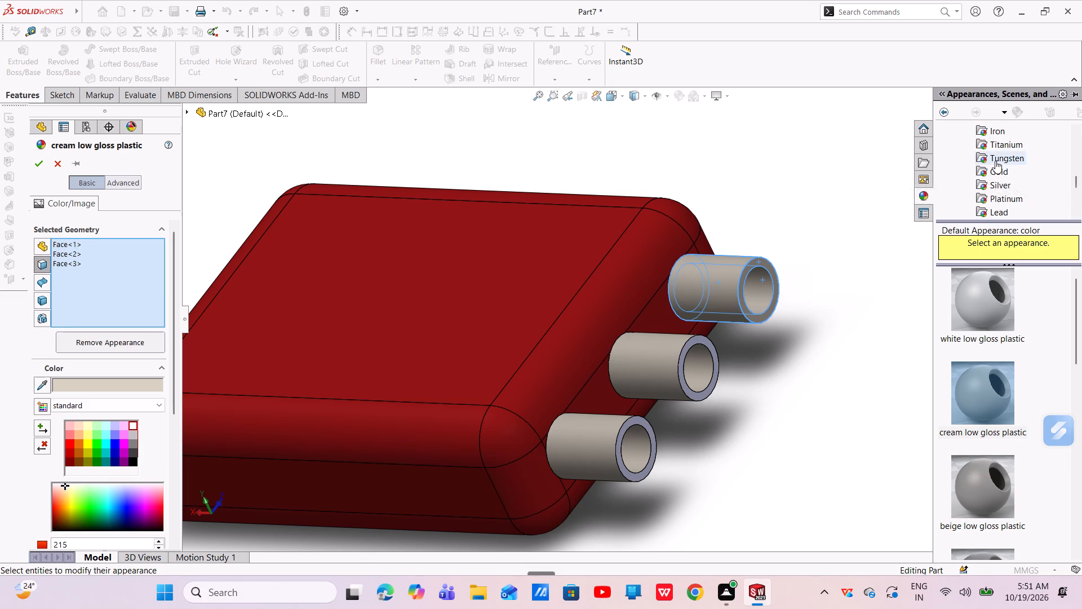
pyautogui.scroll(2, 995, 161)
pyautogui.click(995, 161)
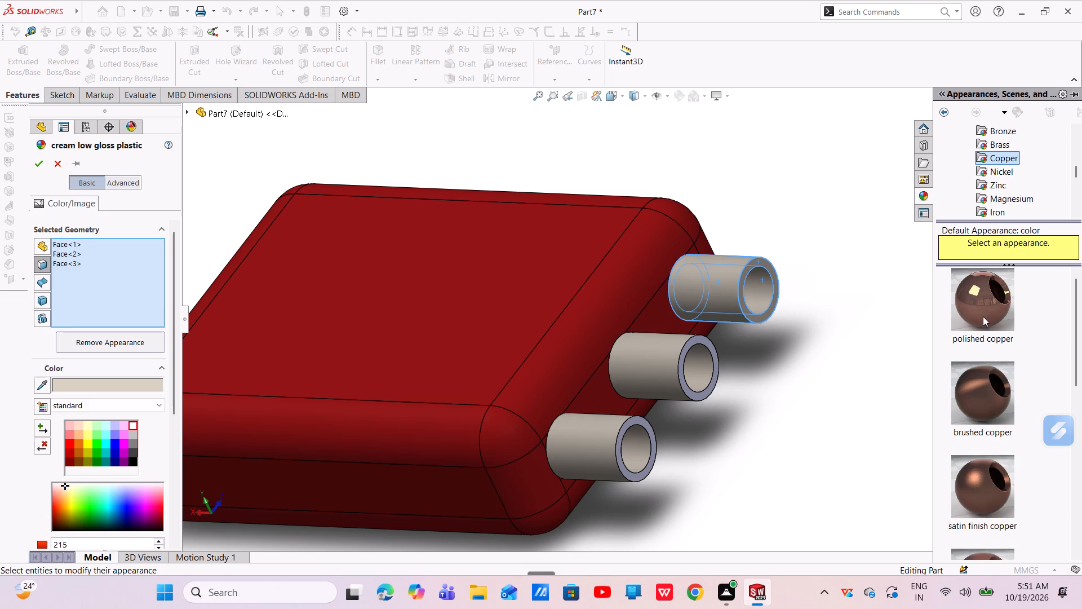
pyautogui.click(978, 301)
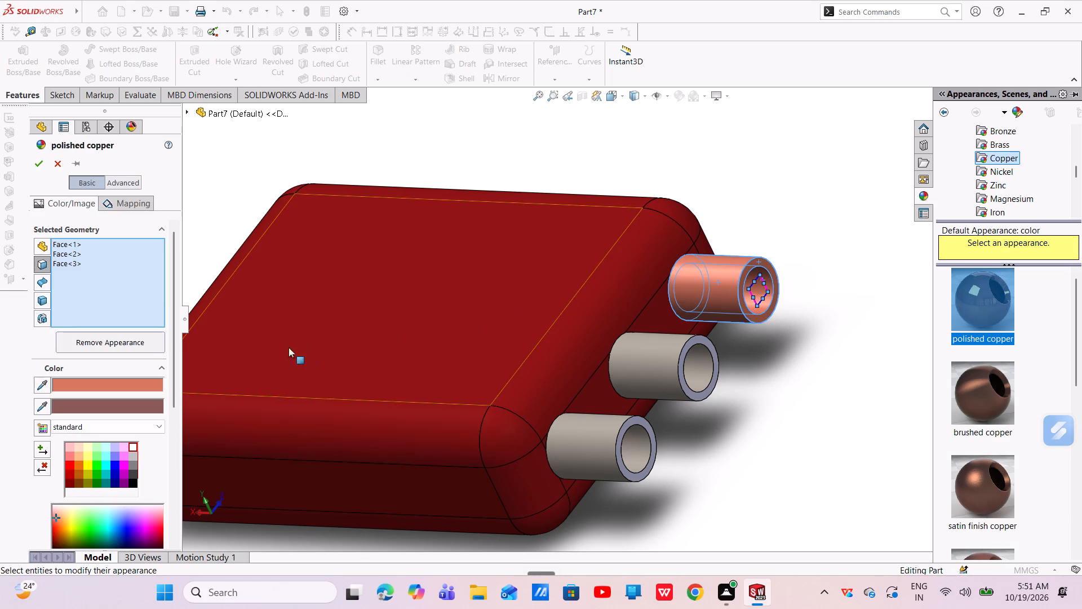
pyautogui.click(35, 164)
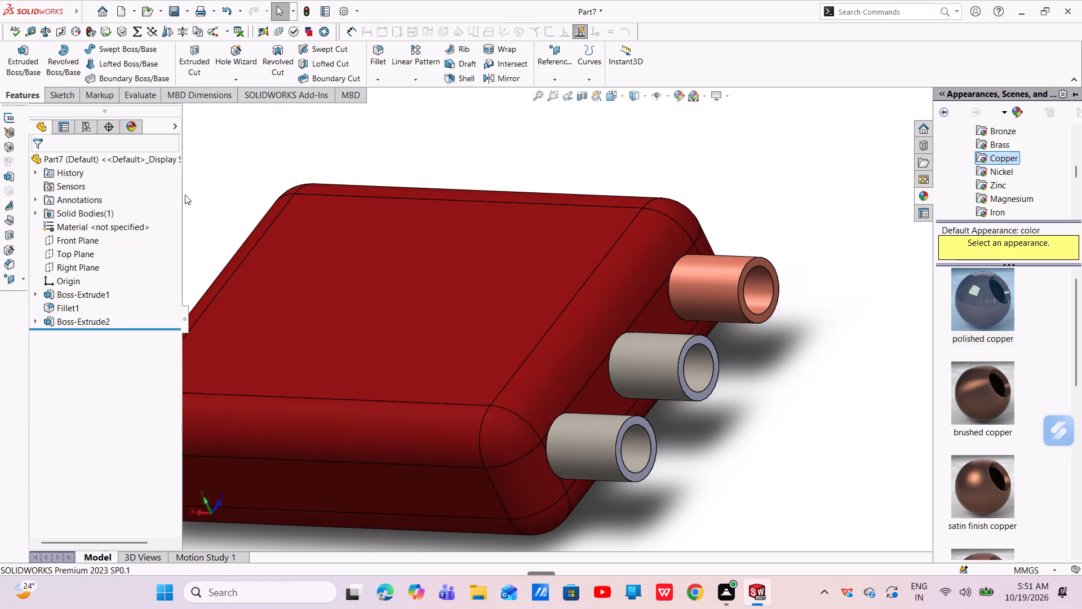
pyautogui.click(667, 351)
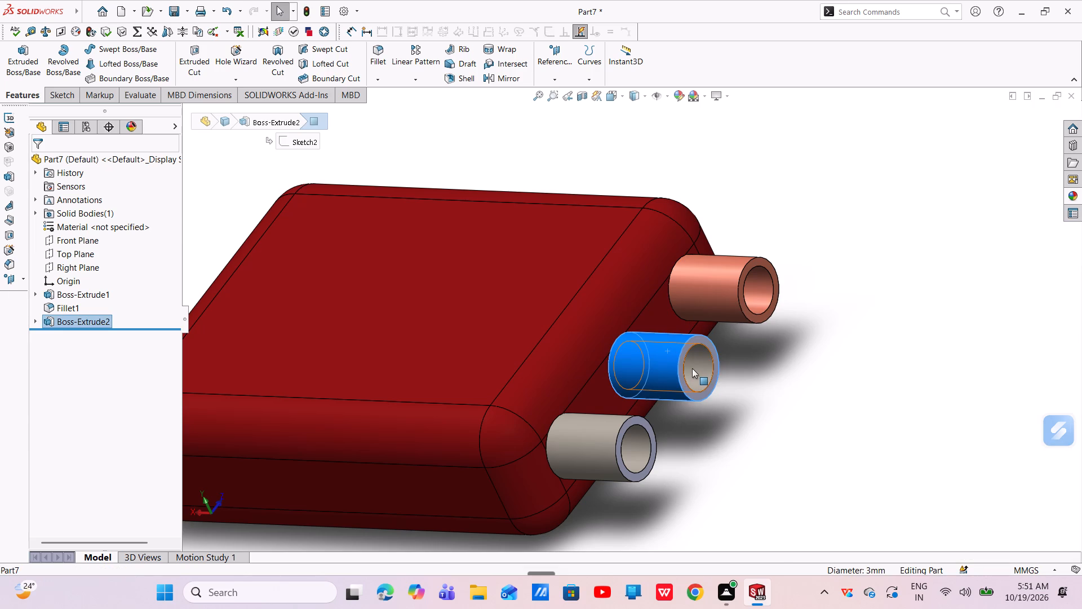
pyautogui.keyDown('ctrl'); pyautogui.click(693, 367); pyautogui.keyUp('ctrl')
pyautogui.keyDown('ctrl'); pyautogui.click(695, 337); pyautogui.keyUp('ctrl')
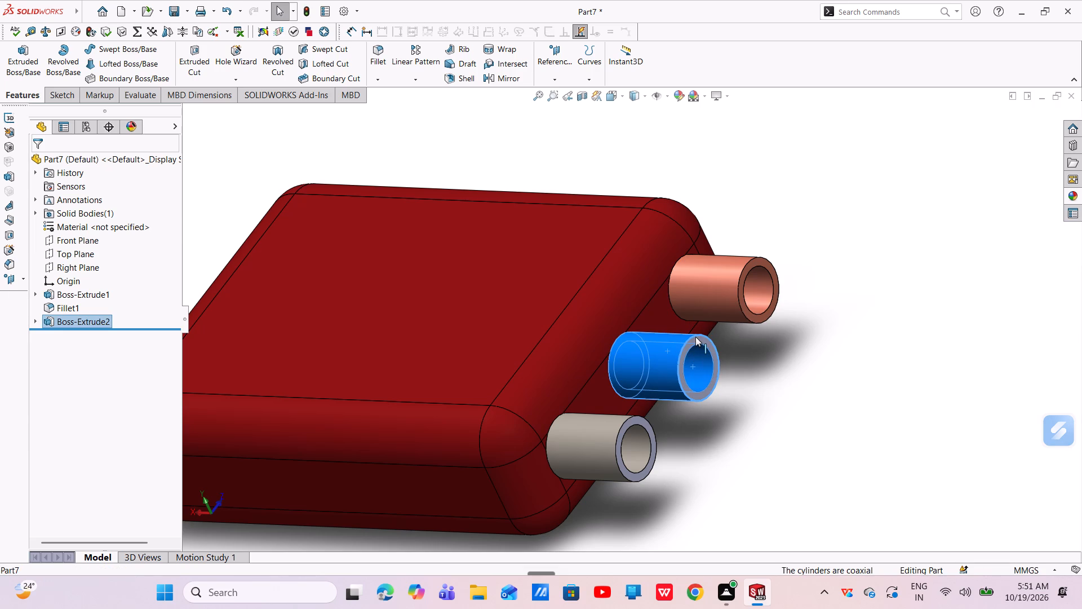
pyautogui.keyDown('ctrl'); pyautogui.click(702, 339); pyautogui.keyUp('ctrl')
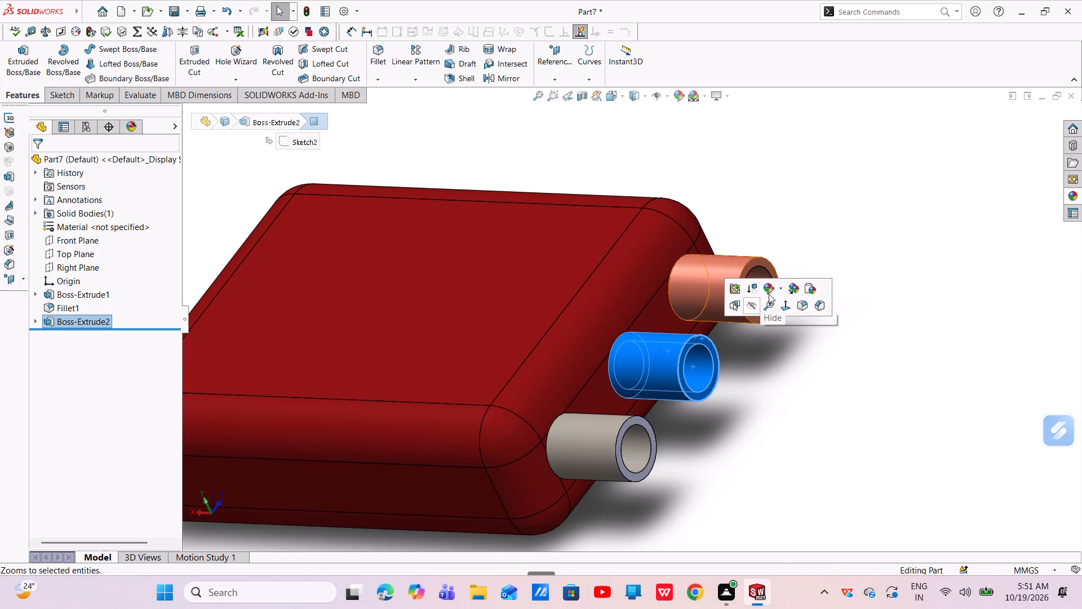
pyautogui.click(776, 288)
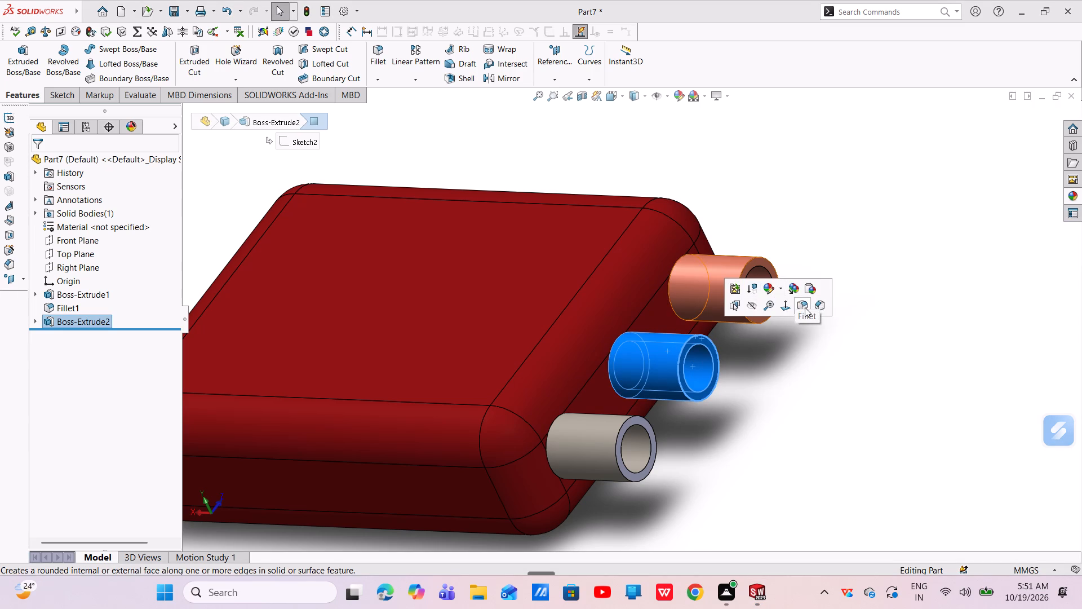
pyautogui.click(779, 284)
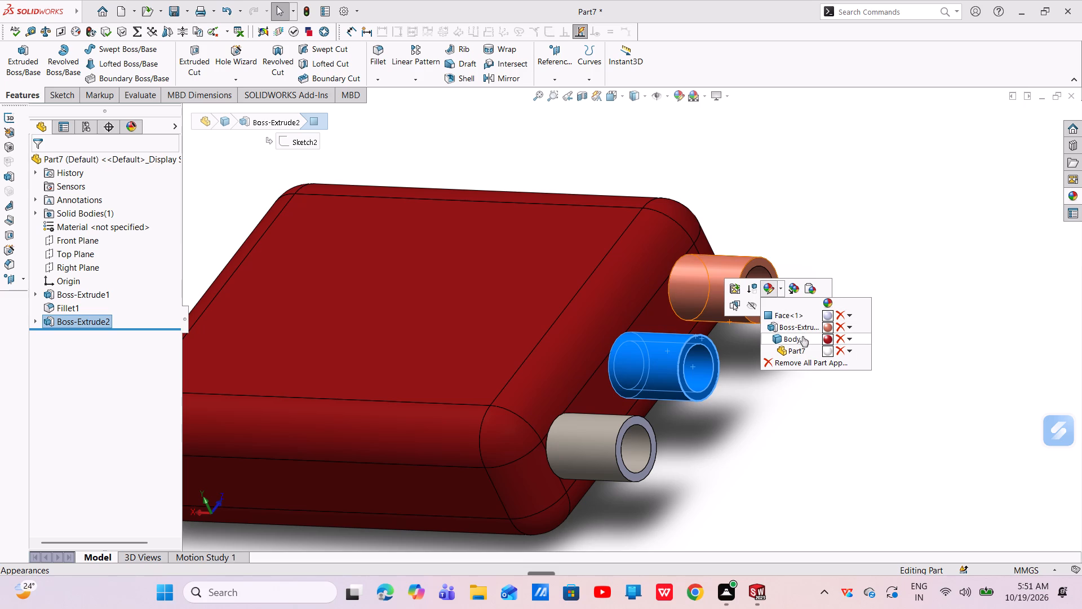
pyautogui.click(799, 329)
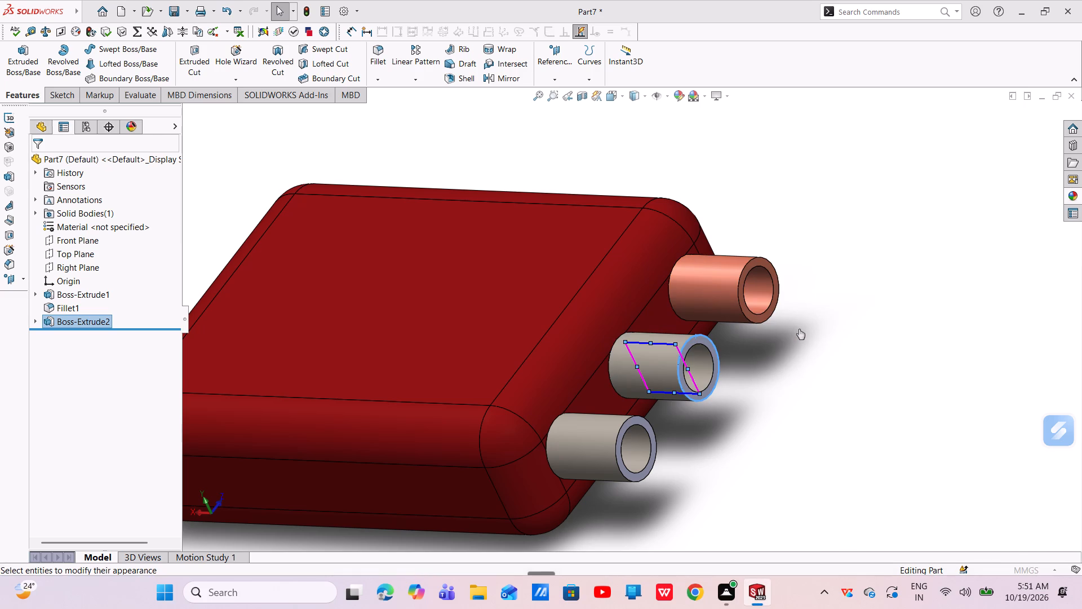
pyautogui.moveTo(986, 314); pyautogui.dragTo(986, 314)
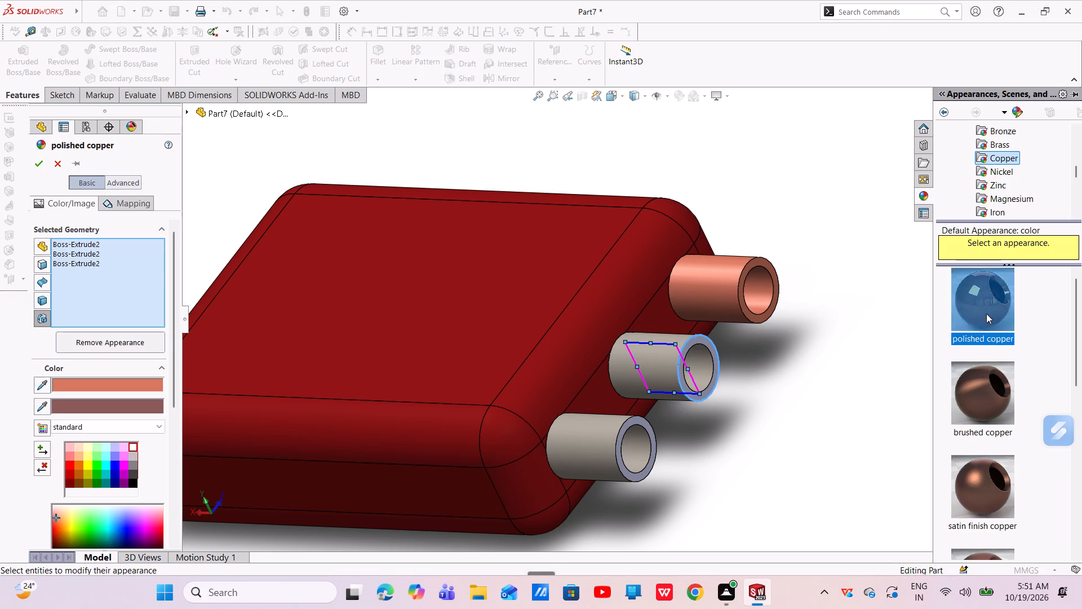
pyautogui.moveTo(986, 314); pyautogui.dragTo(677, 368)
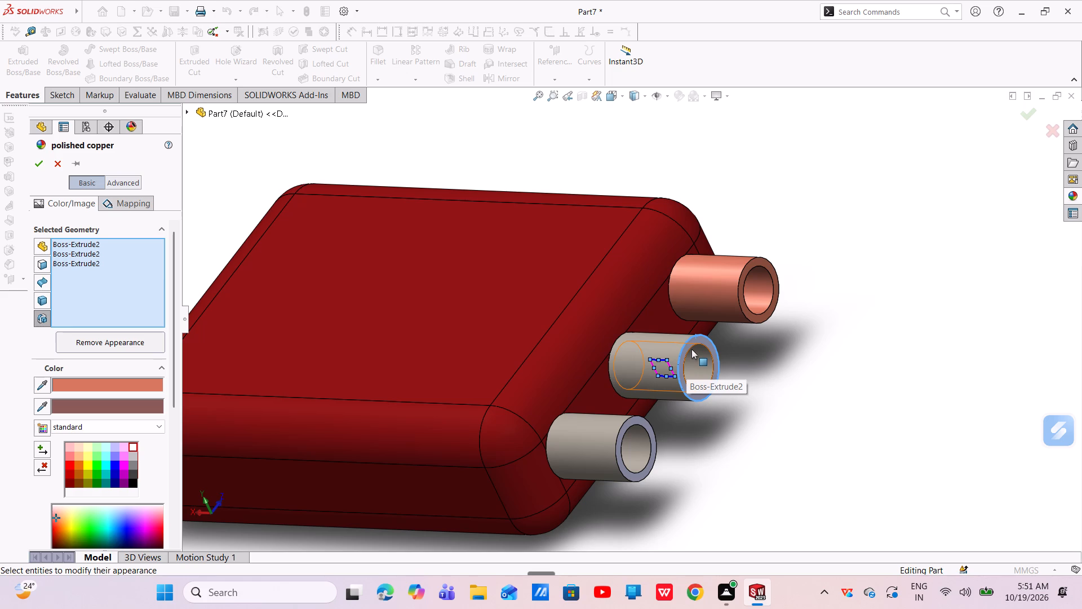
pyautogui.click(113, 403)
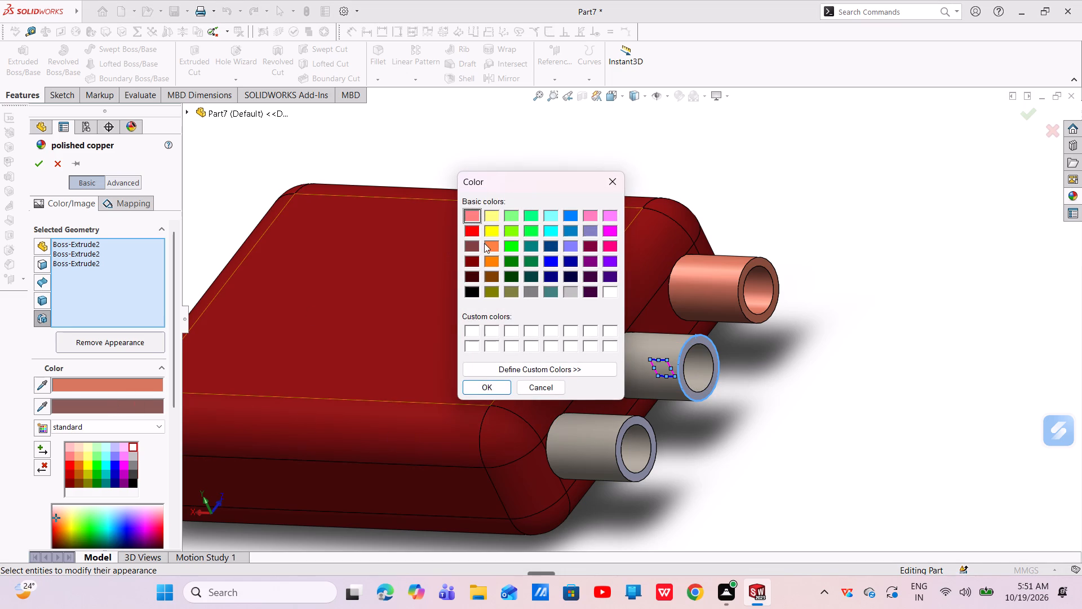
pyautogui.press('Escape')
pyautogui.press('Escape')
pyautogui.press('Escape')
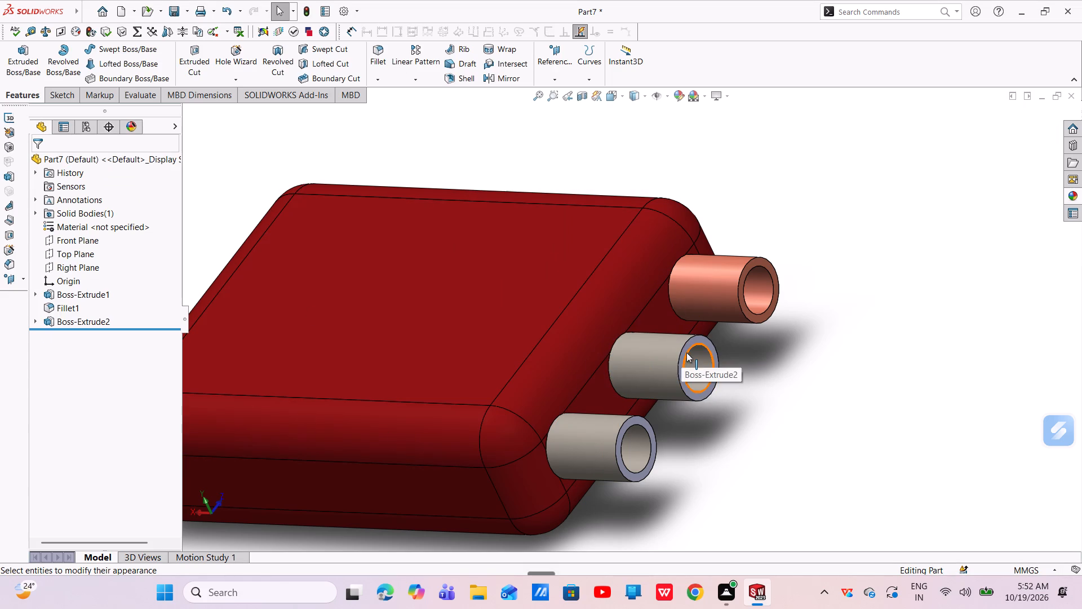
# Apply the polished copper appearance at face level to the middle tube's outer cylindrical face.
pyautogui.click(685, 347)
pyautogui.keyDown('ctrl'); pyautogui.click(658, 352); pyautogui.keyUp('ctrl')
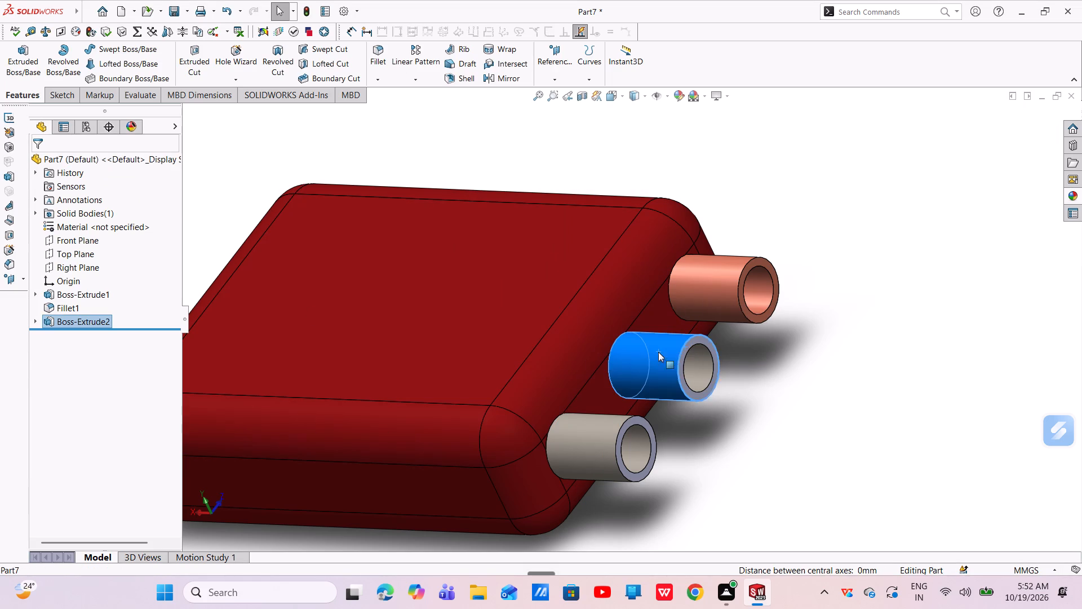
pyautogui.keyDown('ctrl'); pyautogui.click(697, 342); pyautogui.keyUp('ctrl')
pyautogui.keyDown('ctrl'); pyautogui.click(703, 358); pyautogui.keyUp('ctrl')
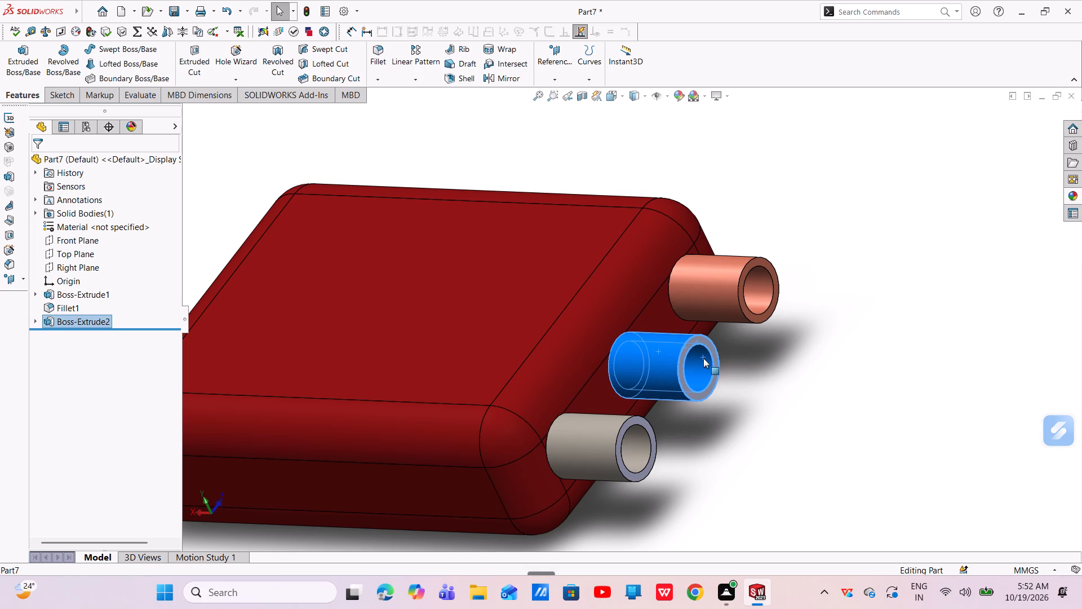
pyautogui.keyDown('ctrl'); pyautogui.click(695, 340); pyautogui.keyUp('ctrl')
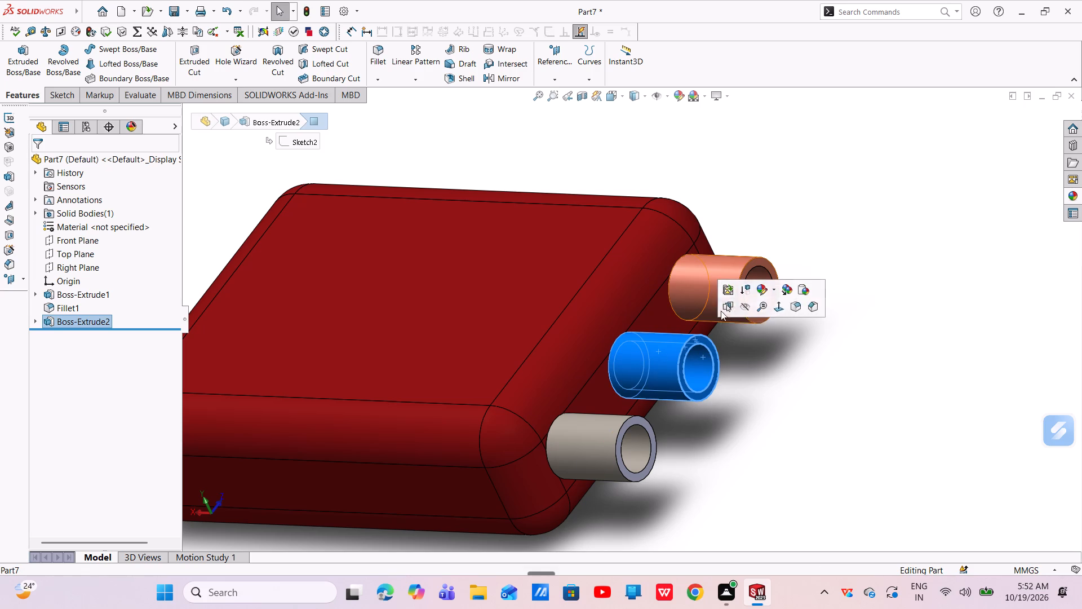
pyautogui.click(1073, 197)
pyautogui.click(996, 315)
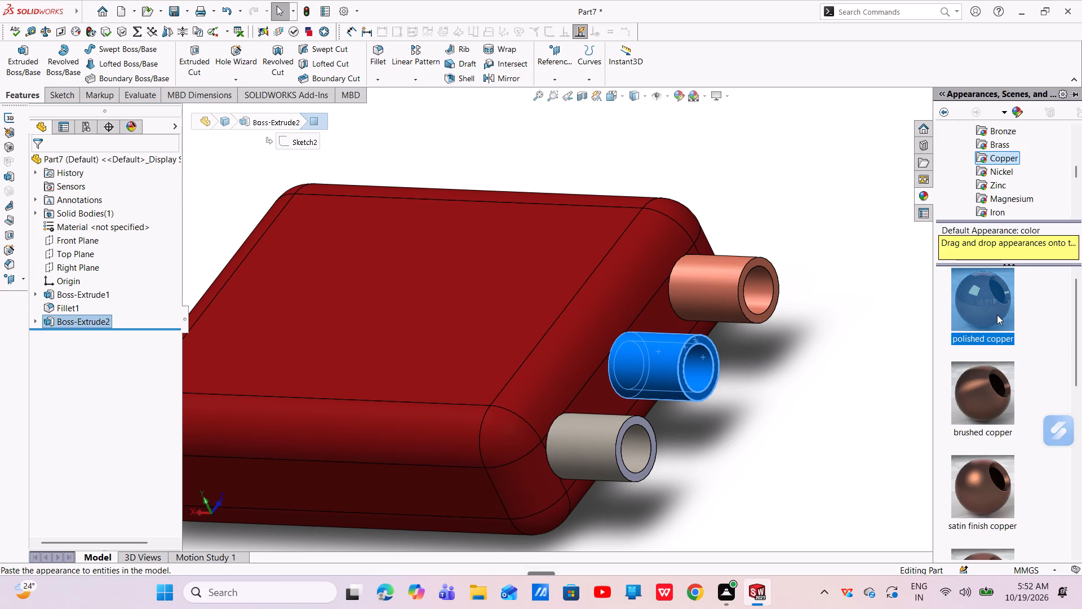
pyautogui.rightClick(960, 323)
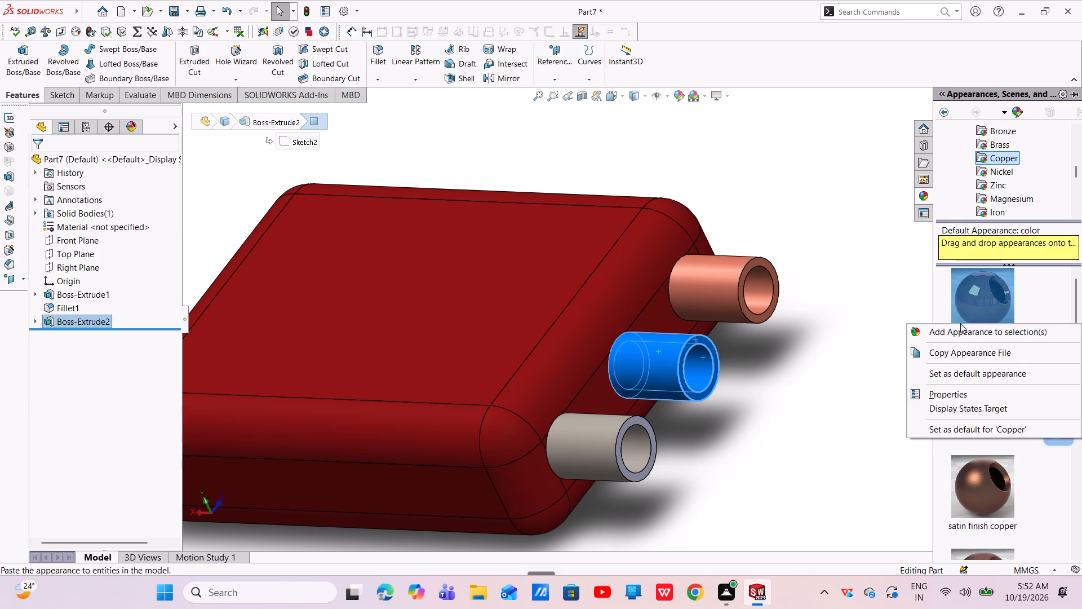
pyautogui.moveTo(961, 302); pyautogui.dragTo(662, 361)
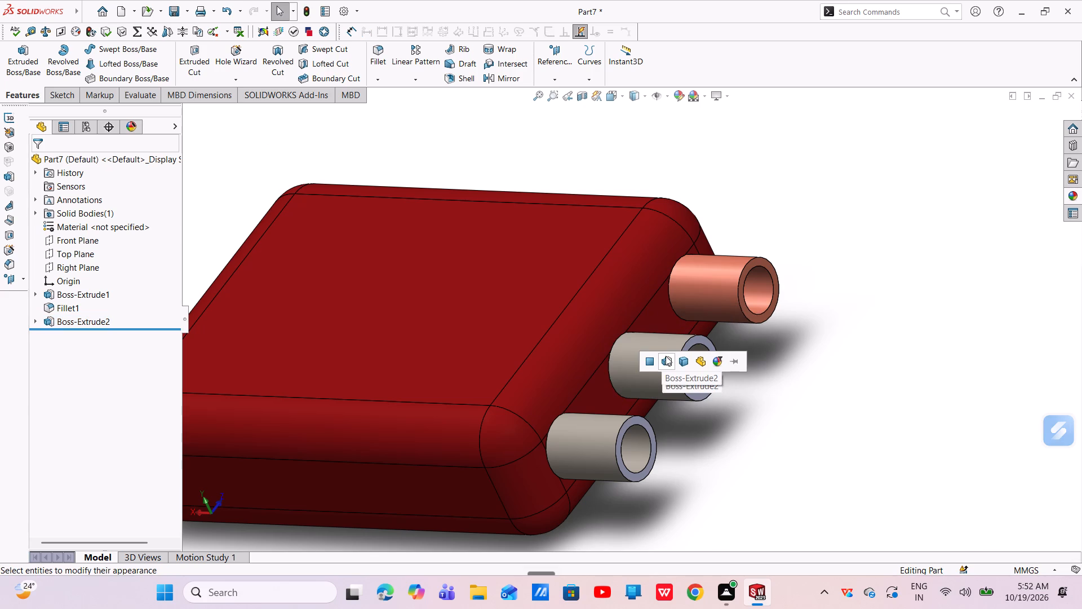
pyautogui.click(649, 360)
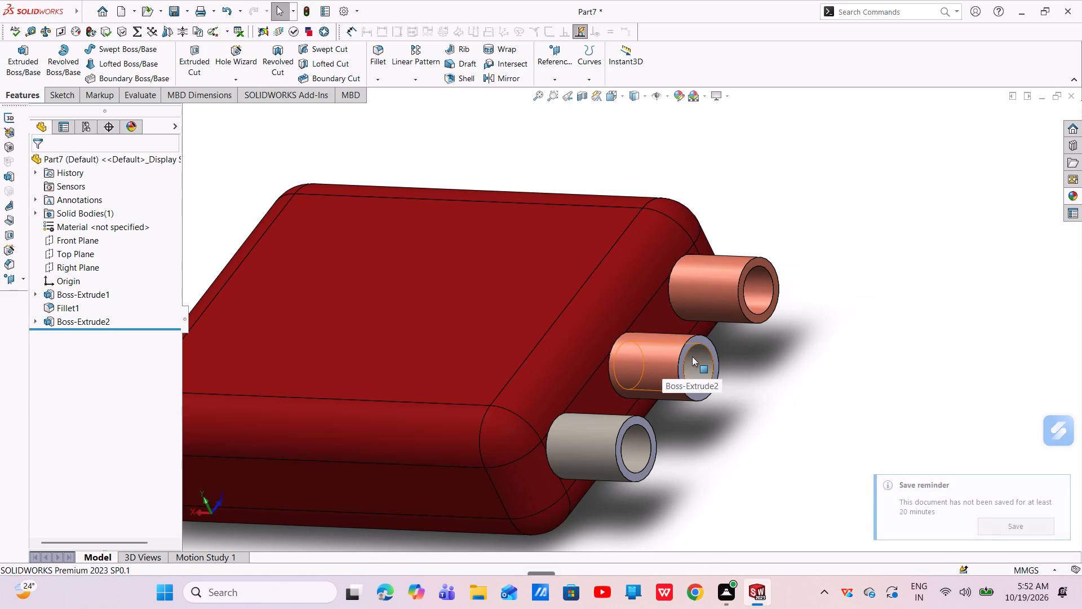
# Apply polished copper at face level to the middle tube's ring-shaped end face and its inner bore face.
pyautogui.click(694, 356)
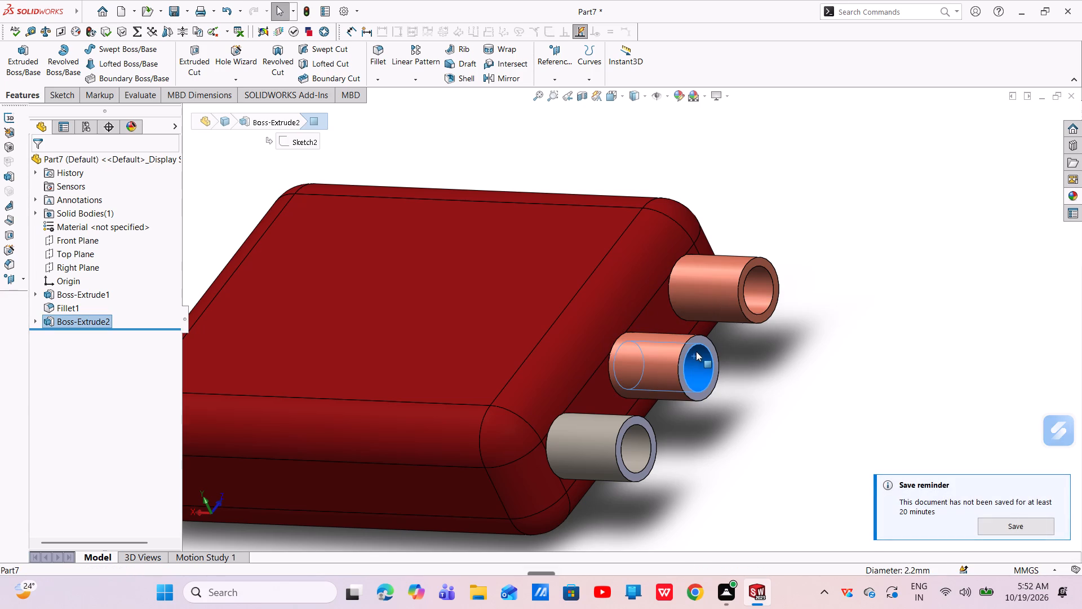
pyautogui.keyDown('ctrl'); pyautogui.click(696, 341); pyautogui.keyUp('ctrl')
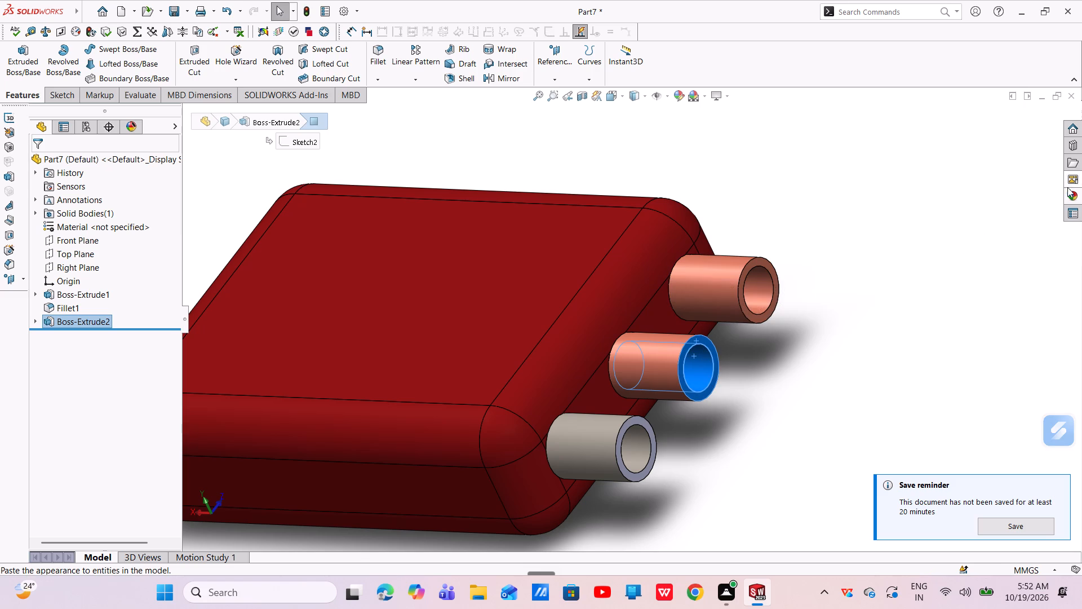
pyautogui.click(1072, 193)
pyautogui.moveTo(994, 294); pyautogui.dragTo(713, 347)
pyautogui.click(717, 343)
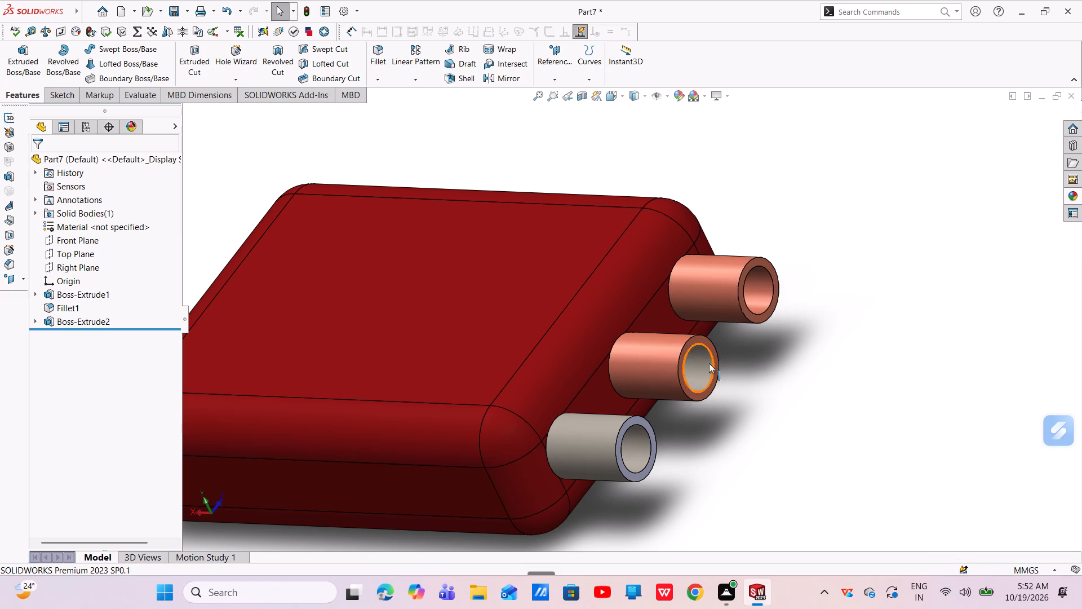
pyautogui.click(703, 374)
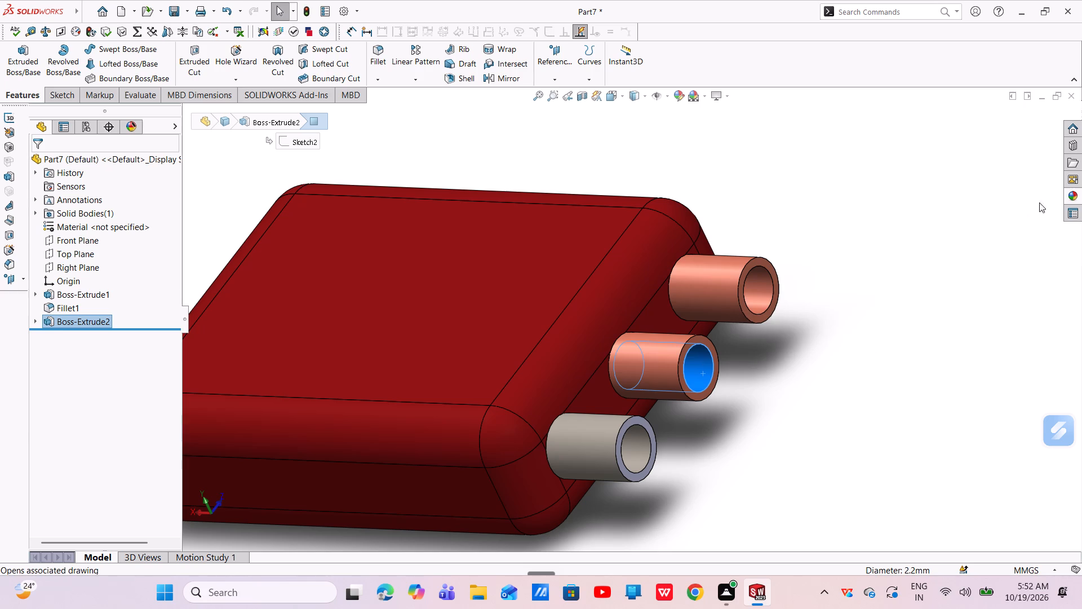
pyautogui.click(1072, 194)
pyautogui.moveTo(986, 303); pyautogui.dragTo(837, 343)
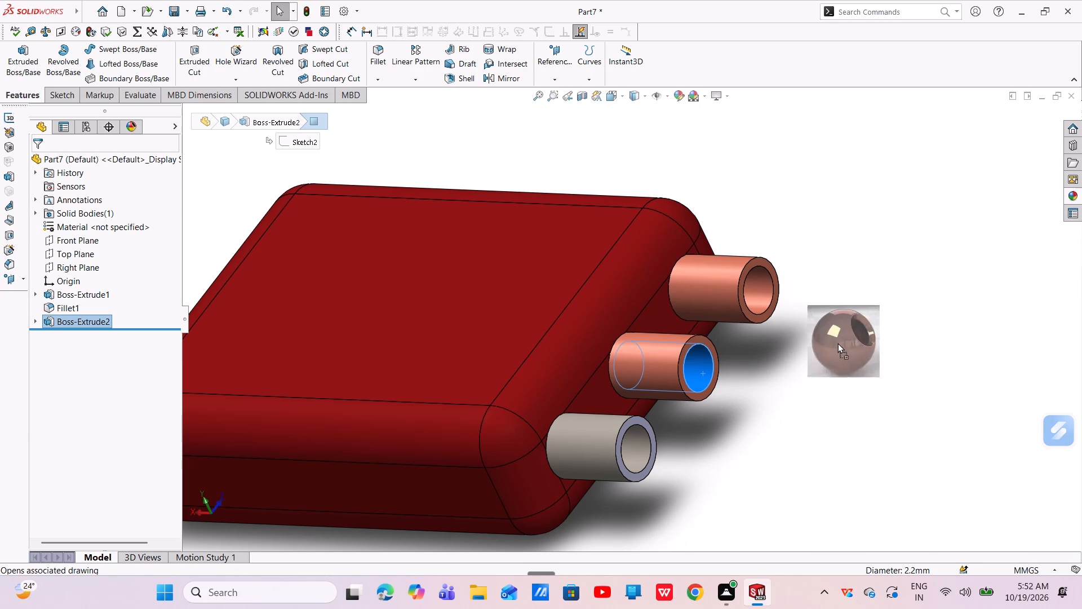
pyautogui.moveTo(837, 343); pyautogui.dragTo(712, 366)
pyautogui.click(712, 366)
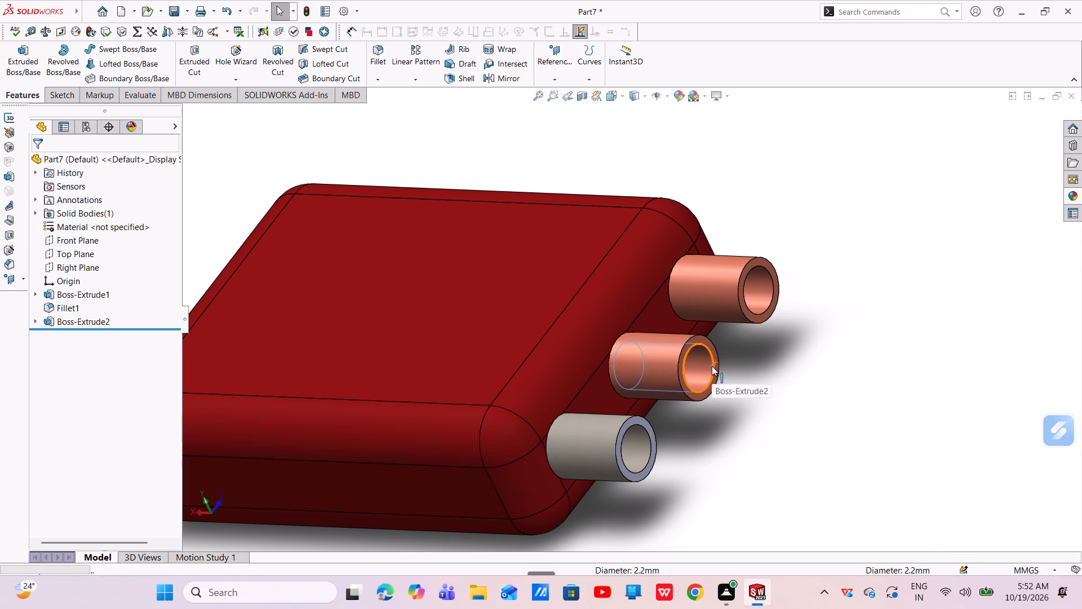
# Apply polished copper at face level to the negative Z tube's inner bore face and its outer cylindrical face.
pyautogui.scroll(3, 712, 366)
pyautogui.scroll(-3, 647, 399)
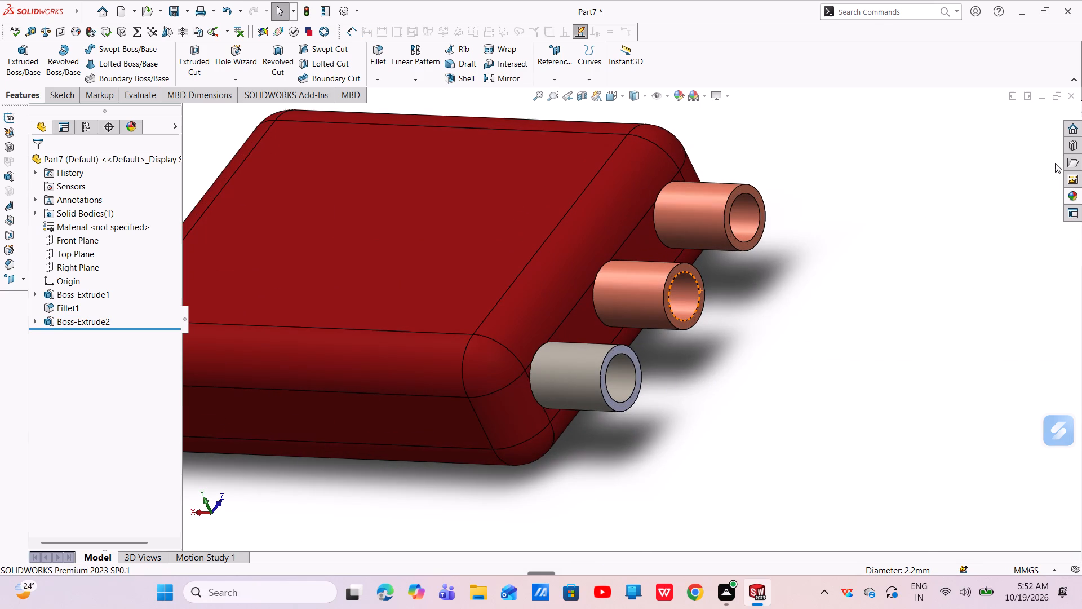
pyautogui.moveTo(1072, 195); pyautogui.dragTo(1046, 206)
pyautogui.click(1071, 195)
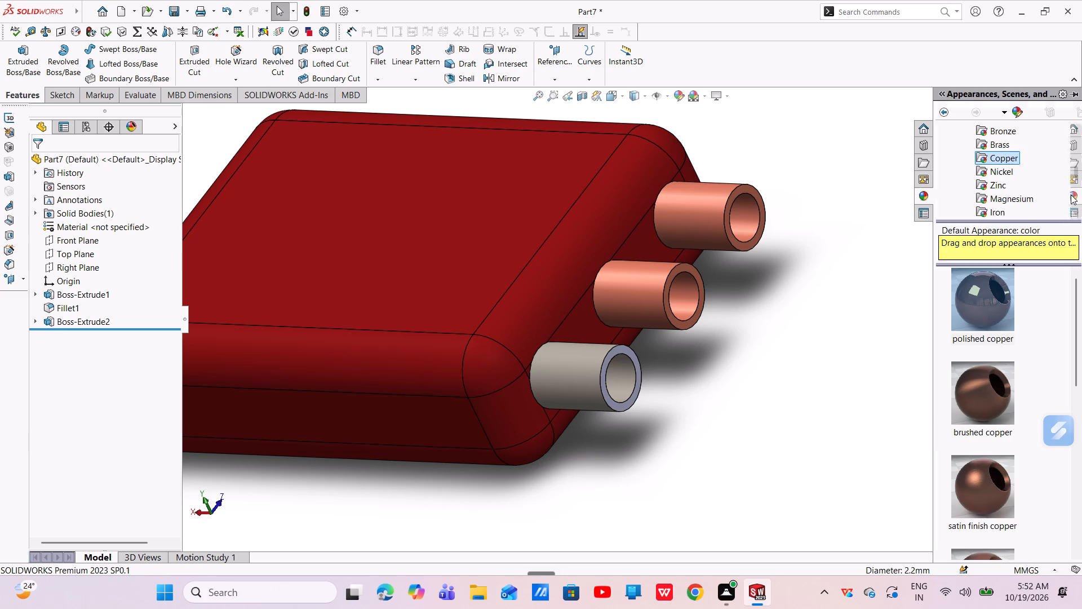
pyautogui.click(620, 372)
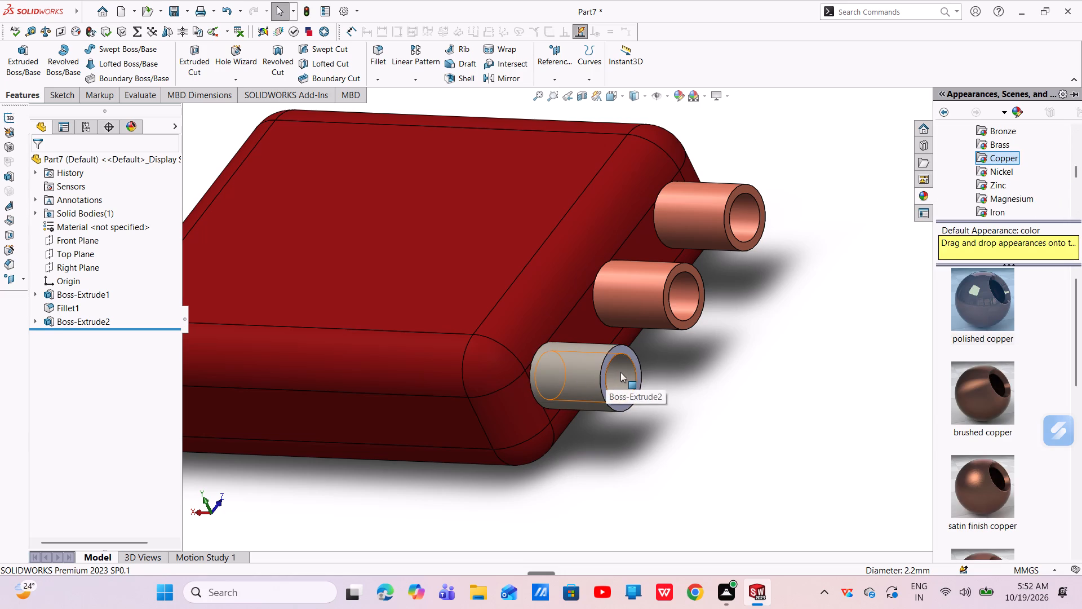
pyautogui.keyDown('ctrl'); pyautogui.click(617, 350); pyautogui.keyUp('ctrl')
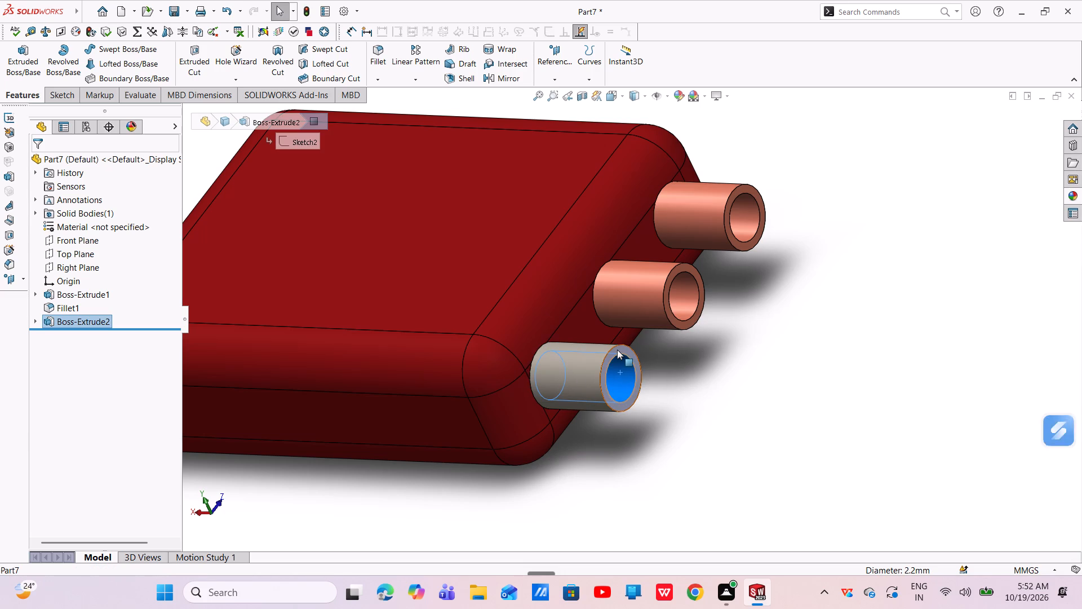
pyautogui.keyDown('ctrl'); pyautogui.click(589, 376); pyautogui.keyUp('ctrl')
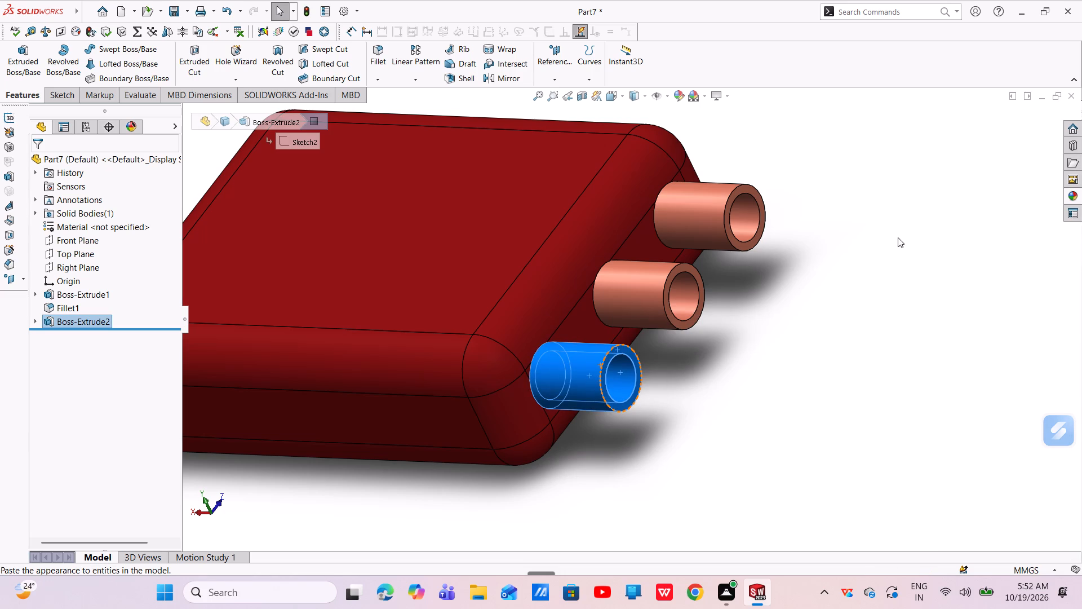
pyautogui.click(1071, 195)
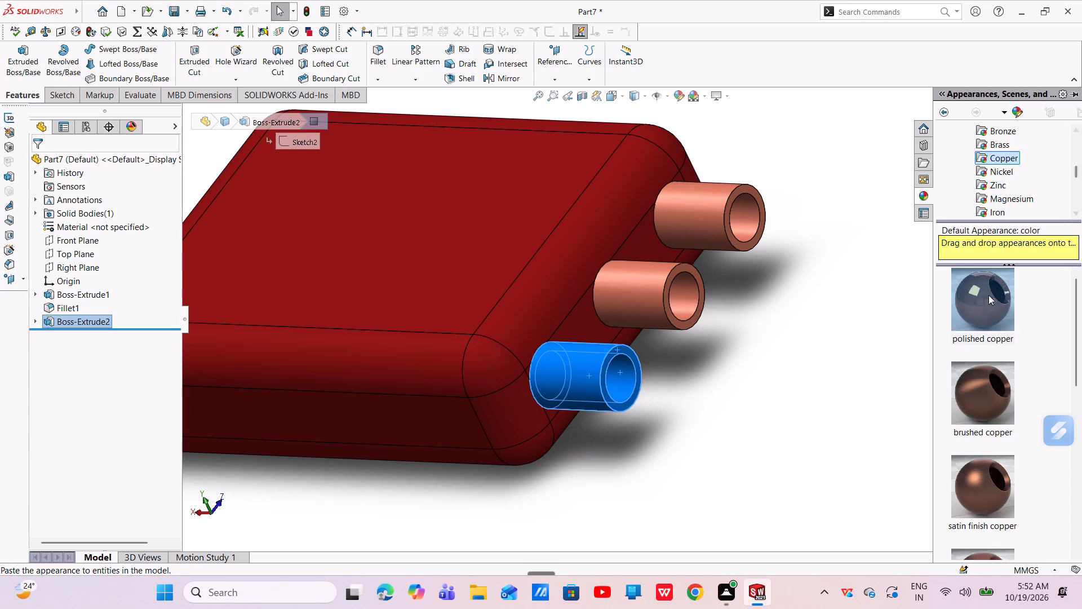
pyautogui.moveTo(988, 295); pyautogui.dragTo(618, 371)
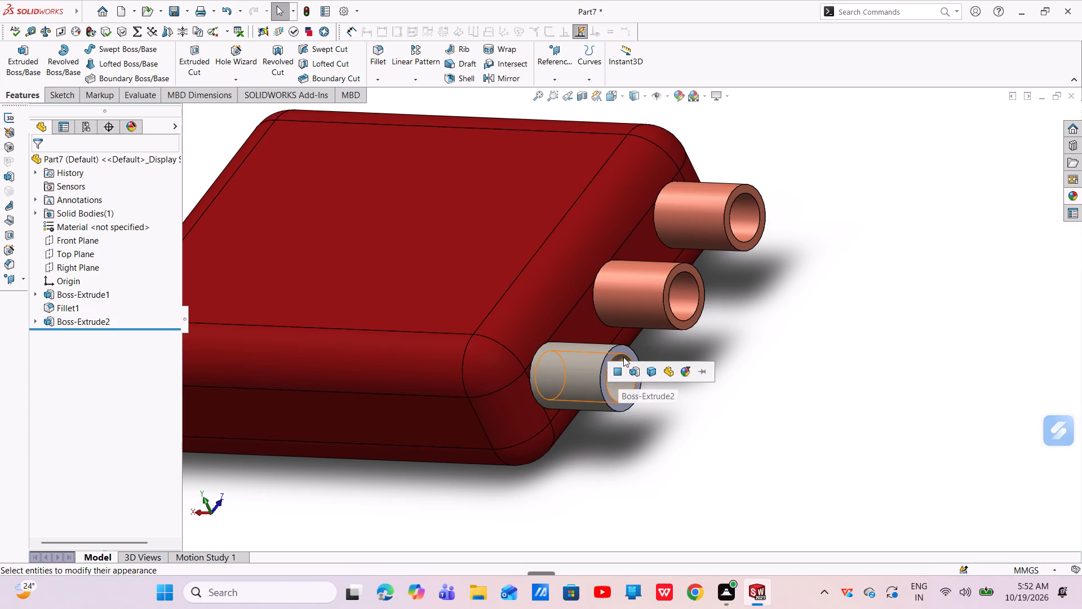
pyautogui.click(617, 368)
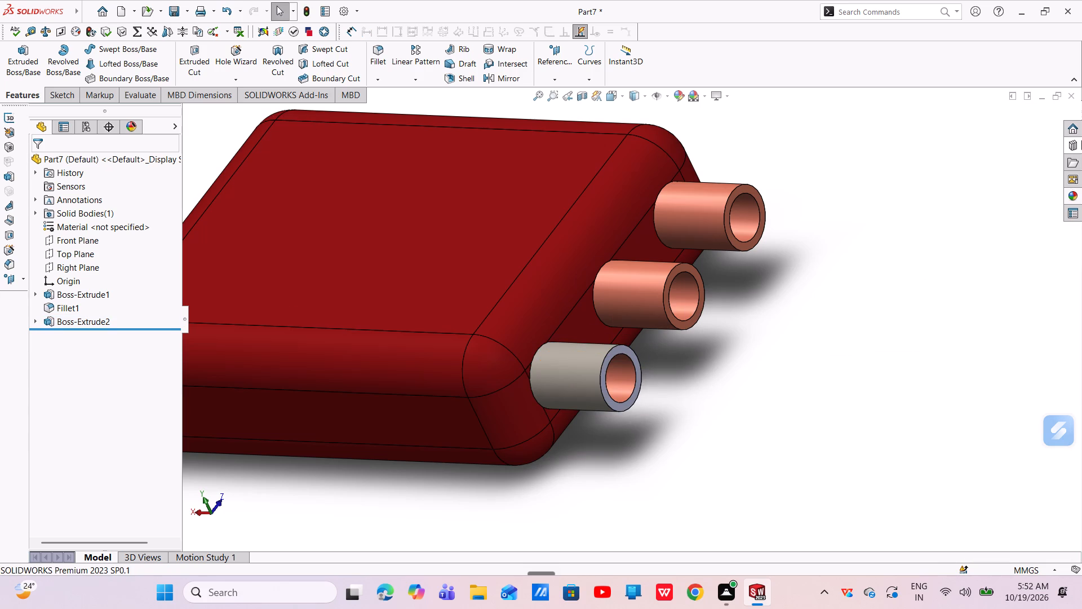
pyautogui.click(1071, 198)
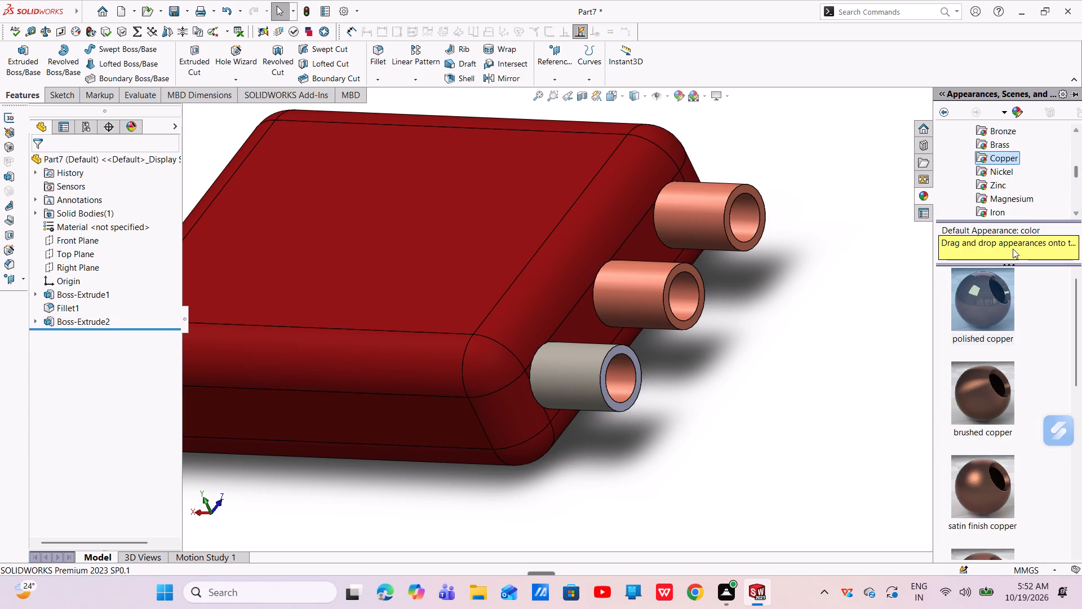
pyautogui.moveTo(989, 292); pyautogui.dragTo(597, 360)
pyautogui.click(602, 363)
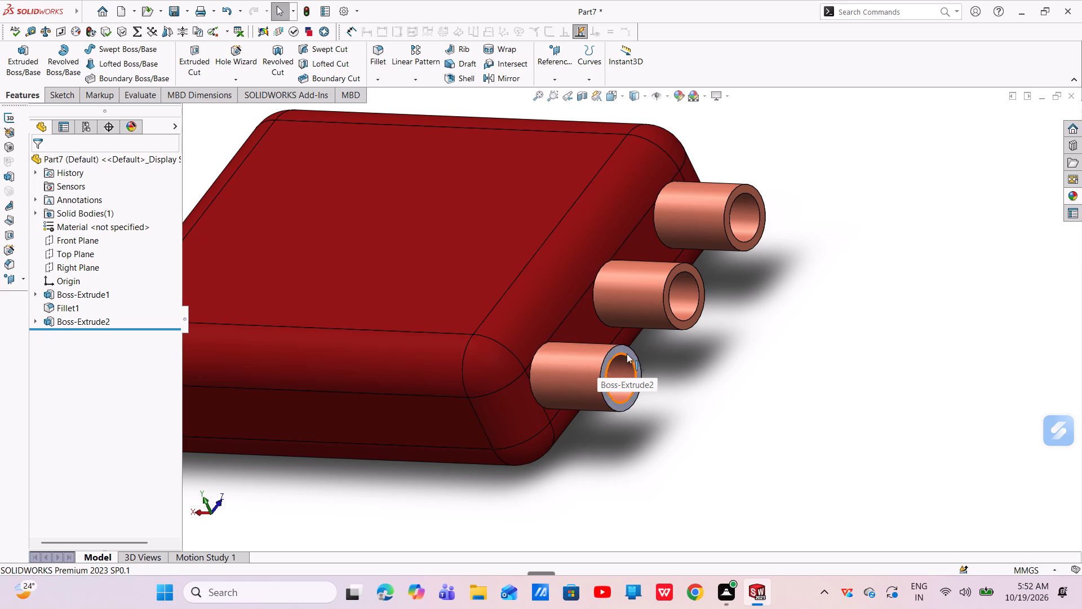
# Apply polished copper at face level to the negative Z tube's ring-shaped end face.
pyautogui.click(632, 352)
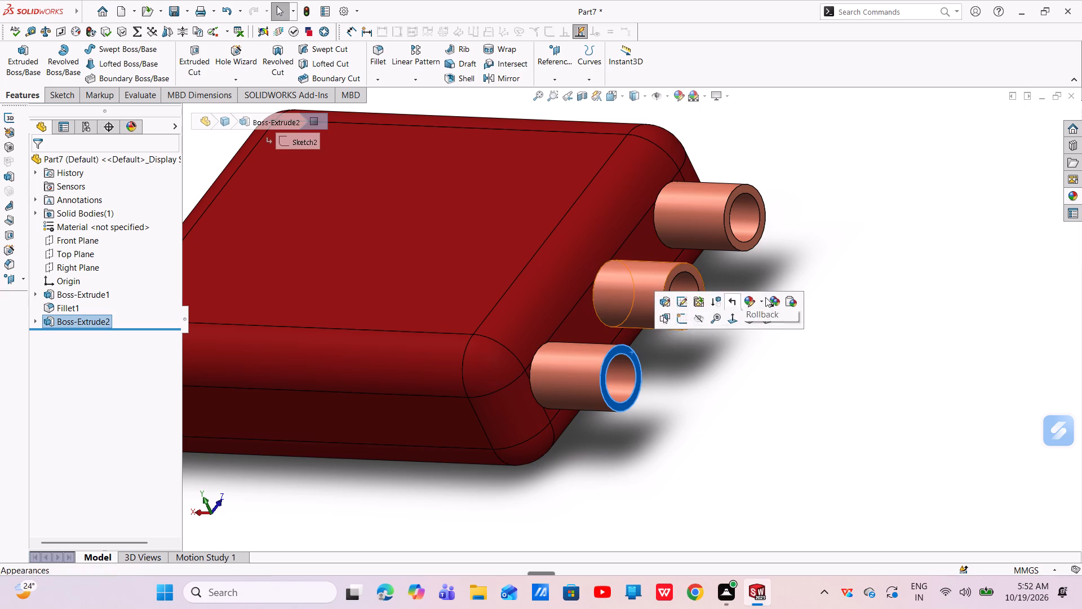
pyautogui.click(1081, 190)
pyautogui.moveTo(1010, 292); pyautogui.dragTo(1010, 293)
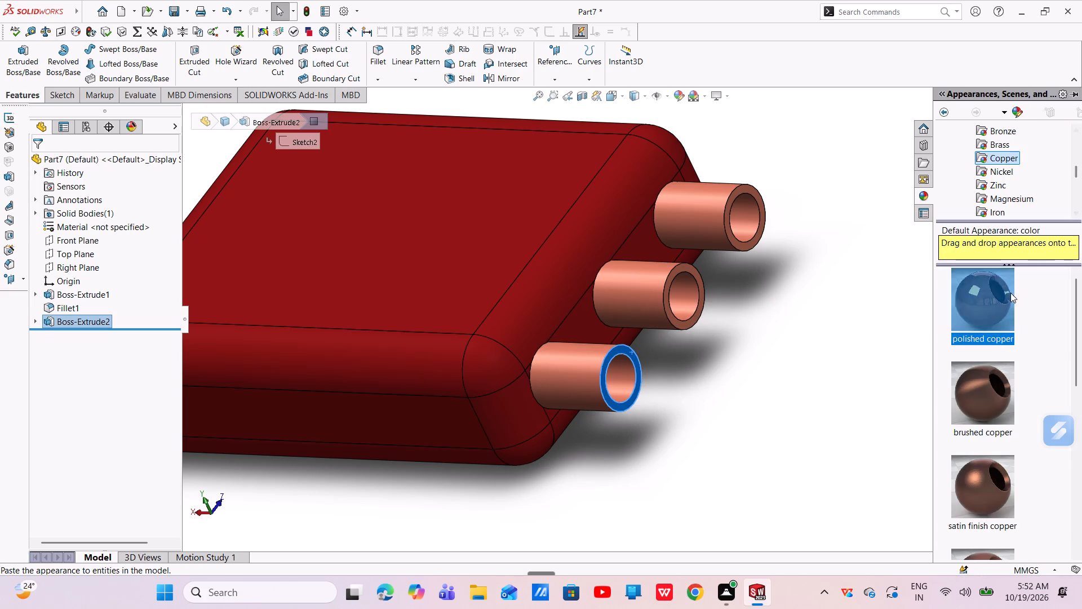
pyautogui.moveTo(1010, 293); pyautogui.dragTo(673, 355)
pyautogui.rightClick(871, 239)
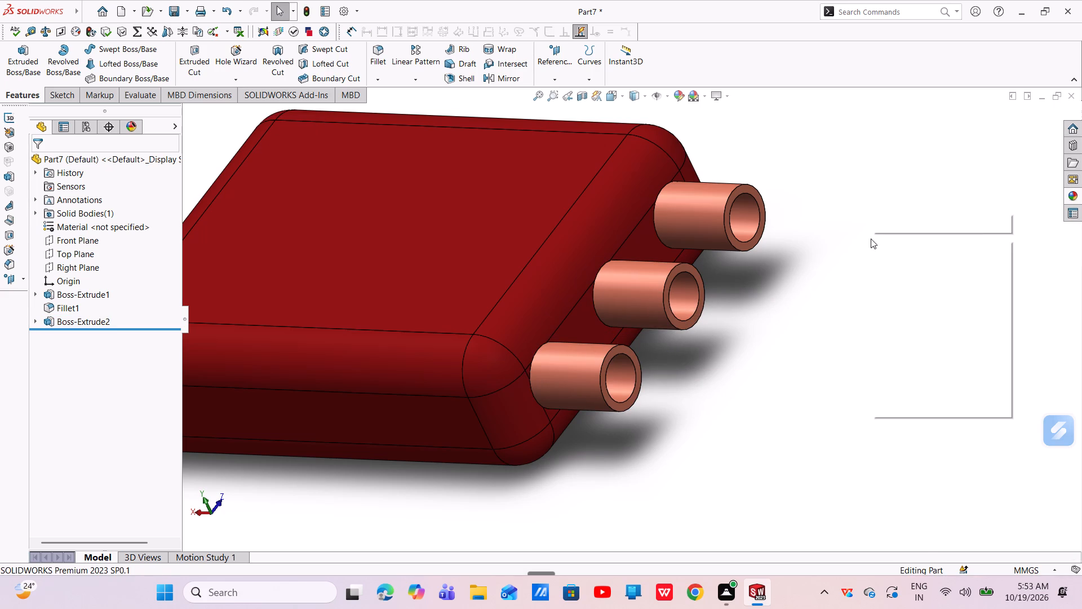
pyautogui.click(855, 227)
# Start a sketch on the block's flat end face opposite the tubes and draw a 14 mm horizontal centerline through its mid-height.
pyautogui.scroll(3, 809, 235)
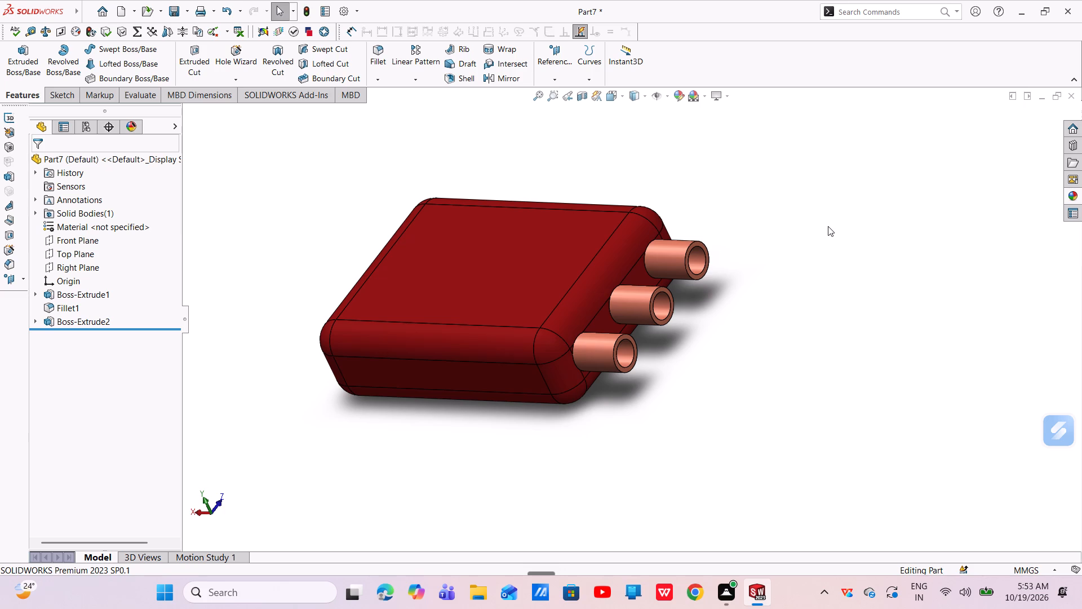
pyautogui.scroll(1, 851, 218)
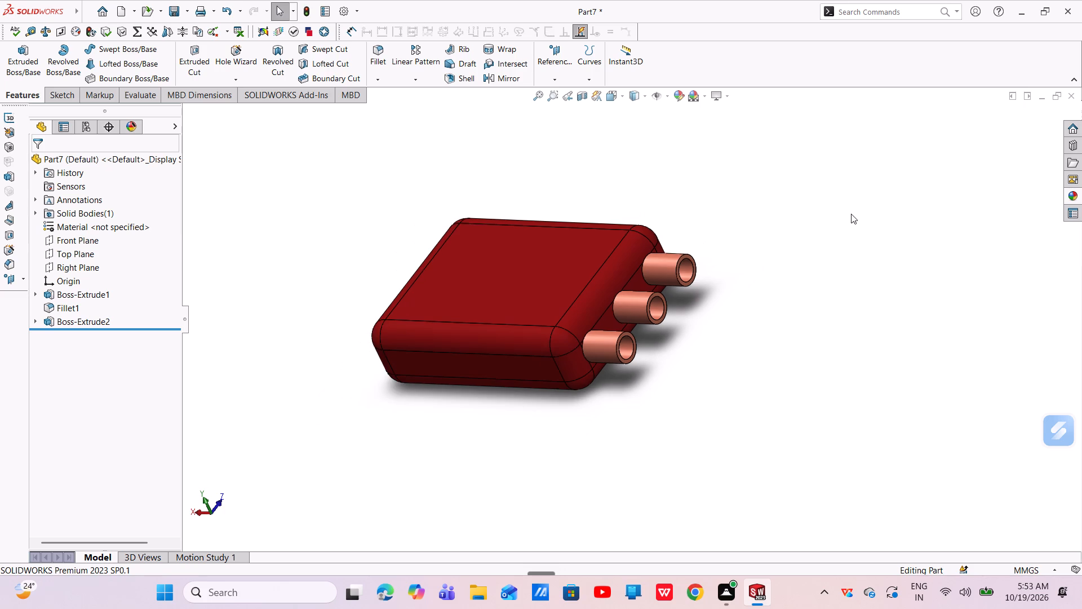
pyautogui.moveTo(833, 239); pyautogui.dragTo(955, 363, button='middle')
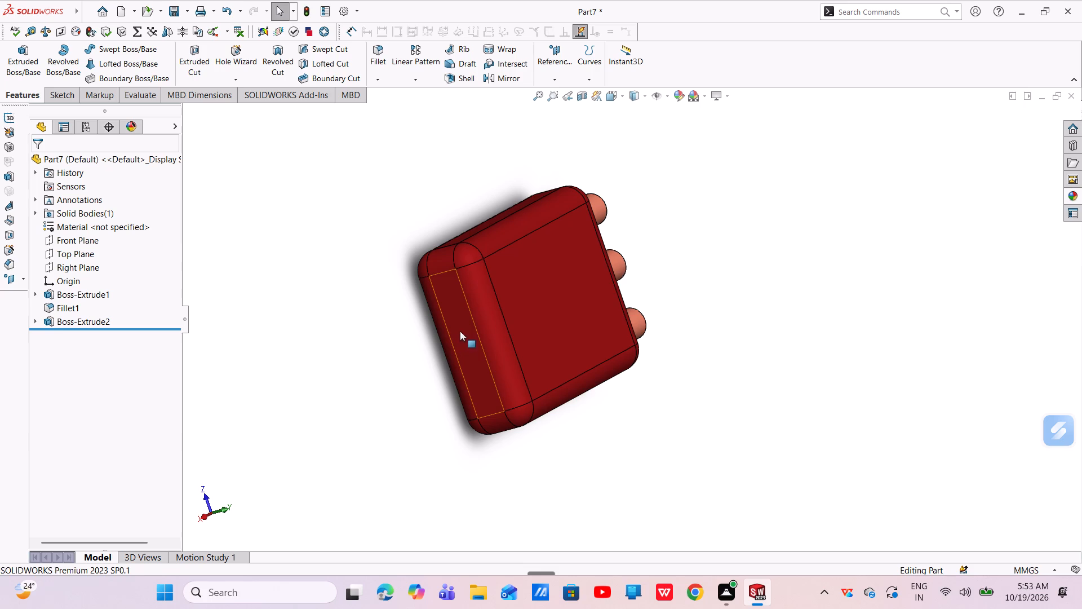
pyautogui.click(460, 330)
pyautogui.click(508, 294)
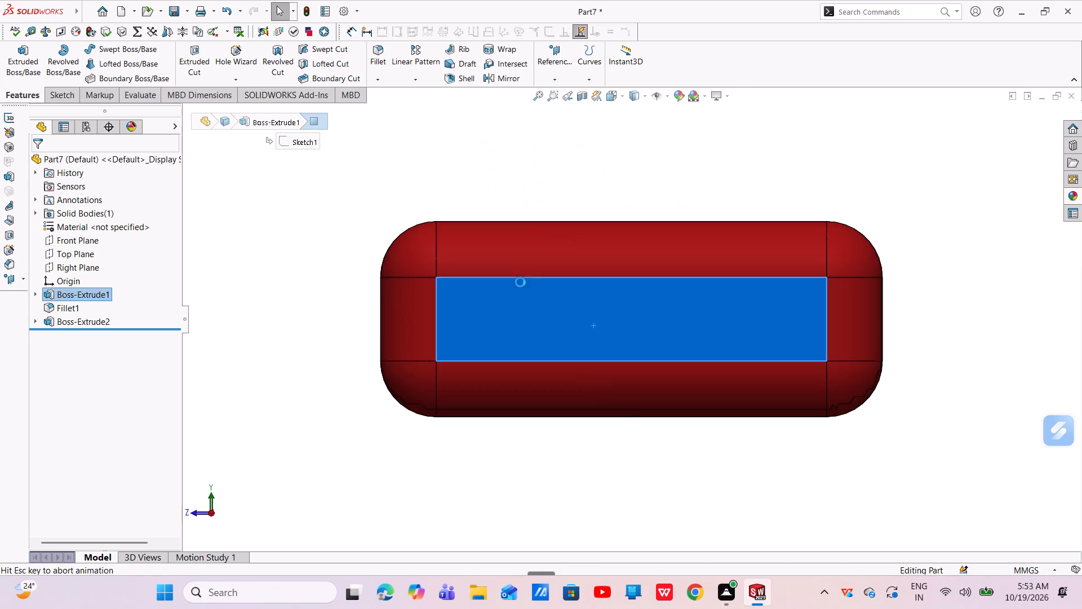
pyautogui.click(307, 228)
pyautogui.click(117, 48)
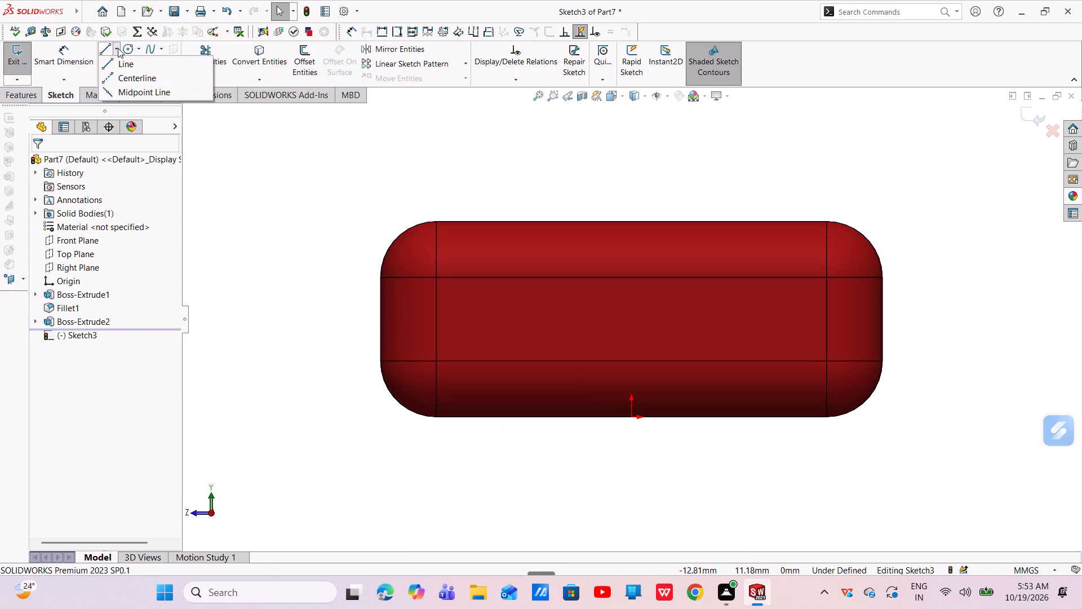
pyautogui.click(117, 80)
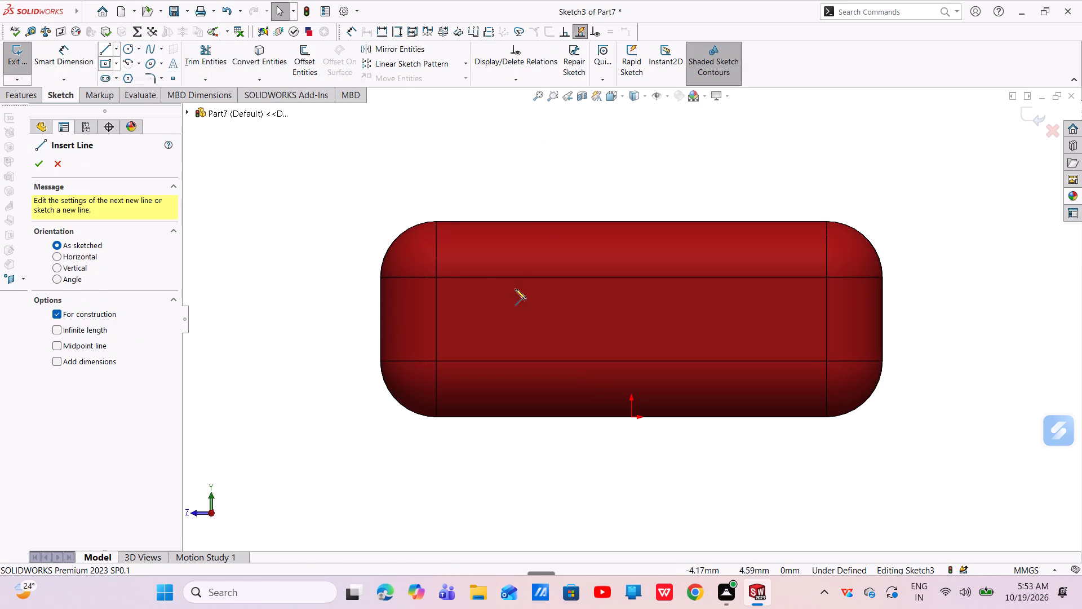
pyautogui.click(436, 320)
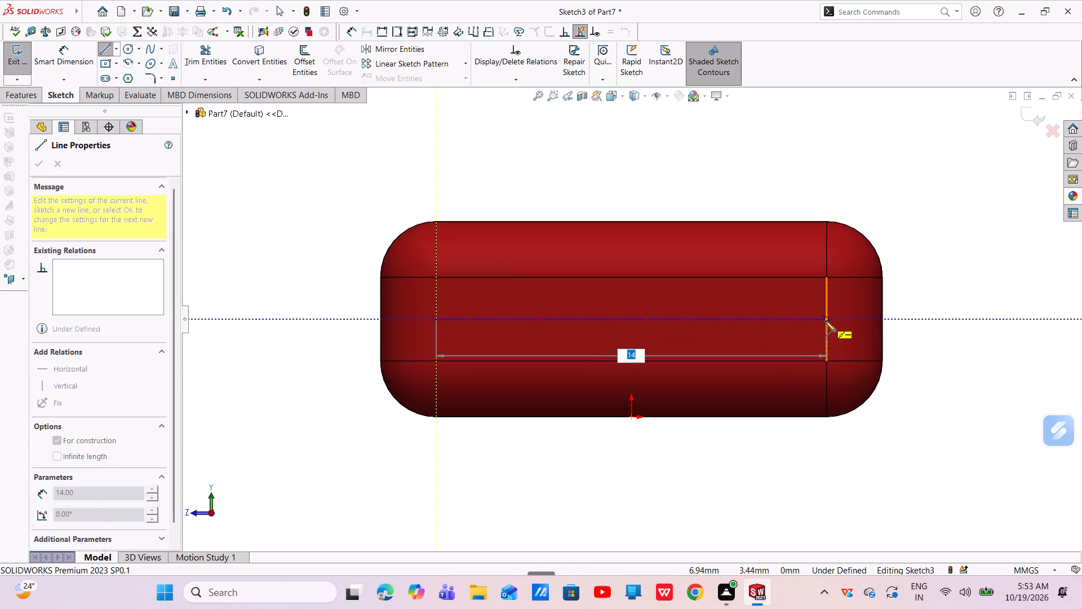
pyautogui.click(825, 321)
pyautogui.rightClick(825, 321)
pyautogui.click(840, 330)
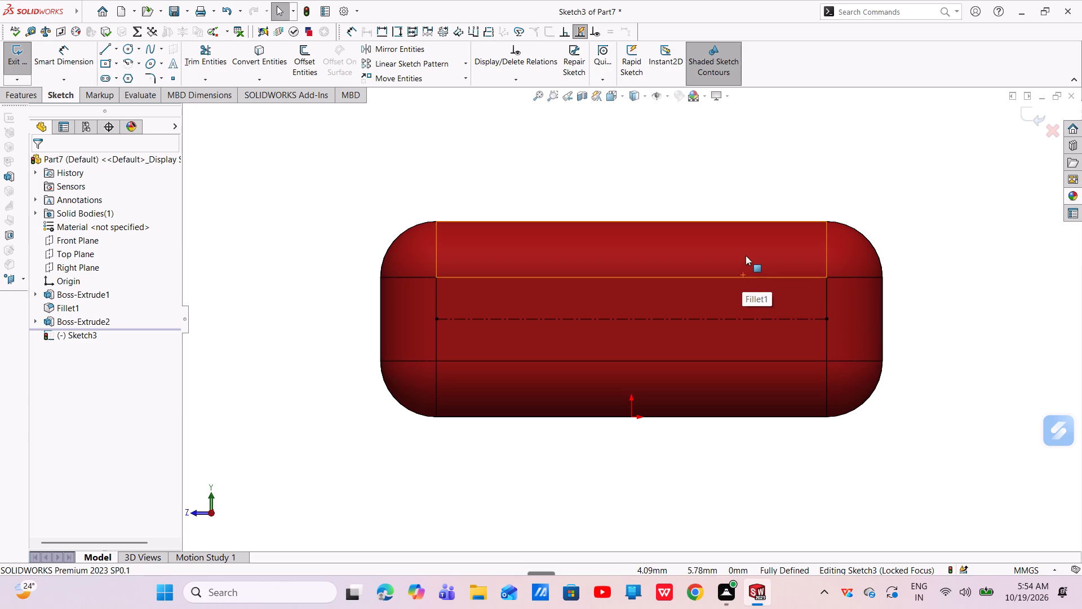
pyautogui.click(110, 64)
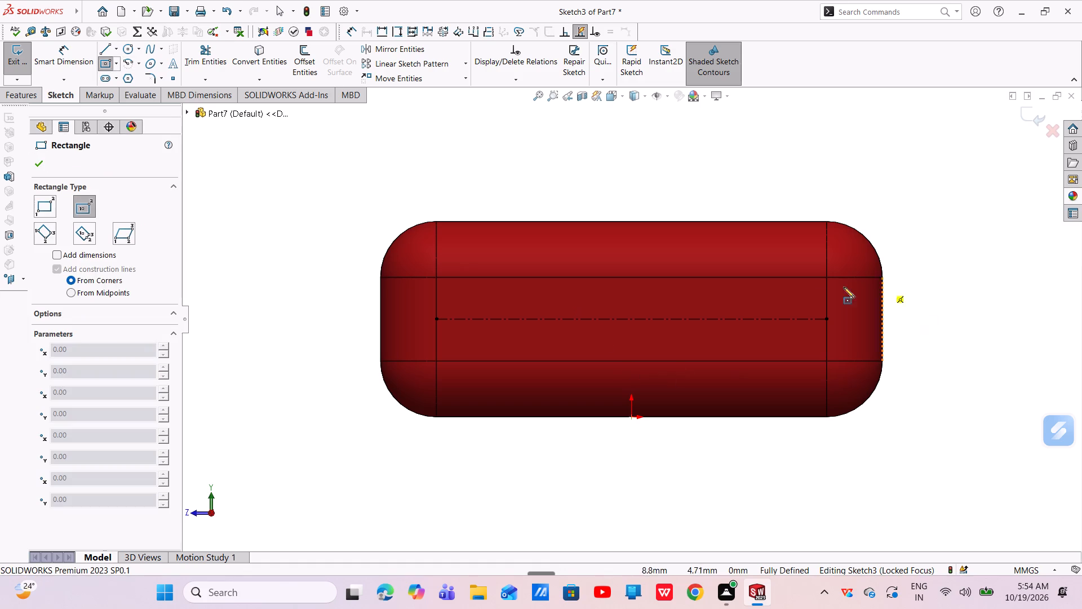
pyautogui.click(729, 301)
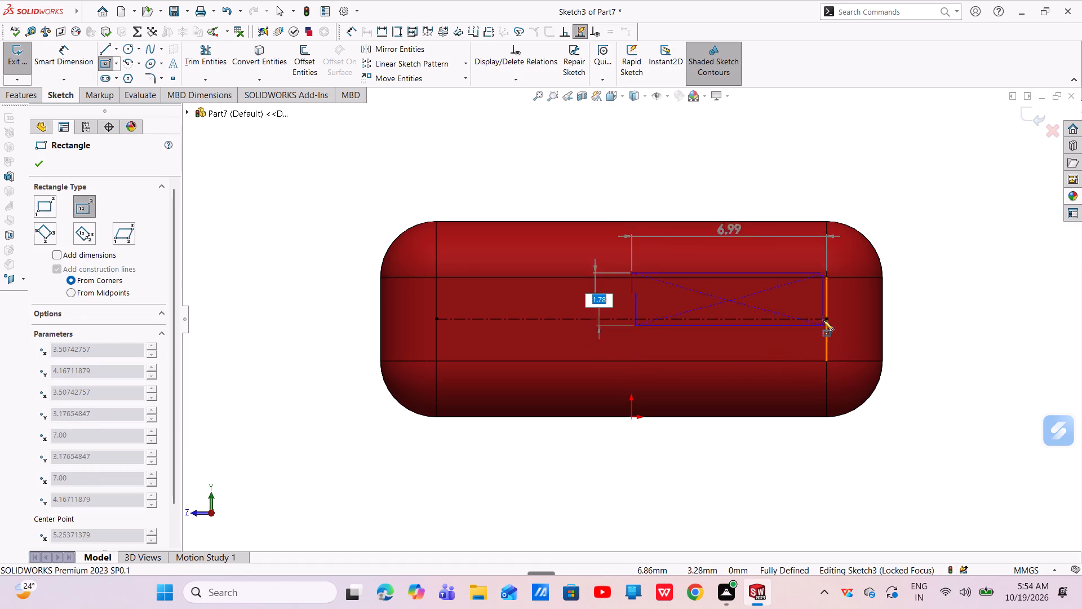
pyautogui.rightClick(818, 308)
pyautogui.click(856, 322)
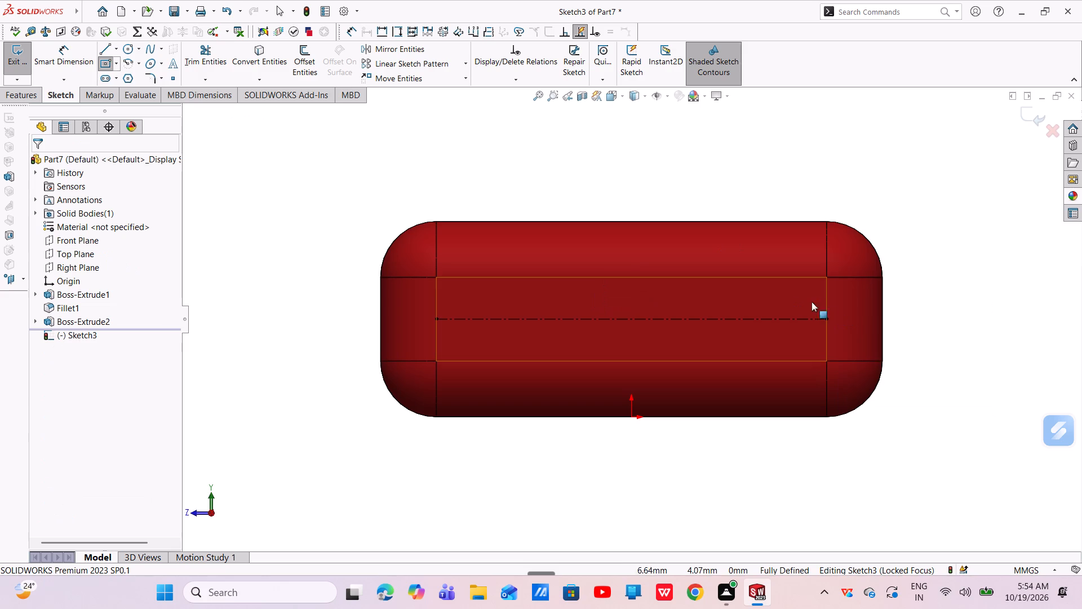
# Sketch a corner rectangle about 2.5 mm wide straddling the centerline near the face's negative Z end.
pyautogui.click(116, 67)
pyautogui.click(115, 77)
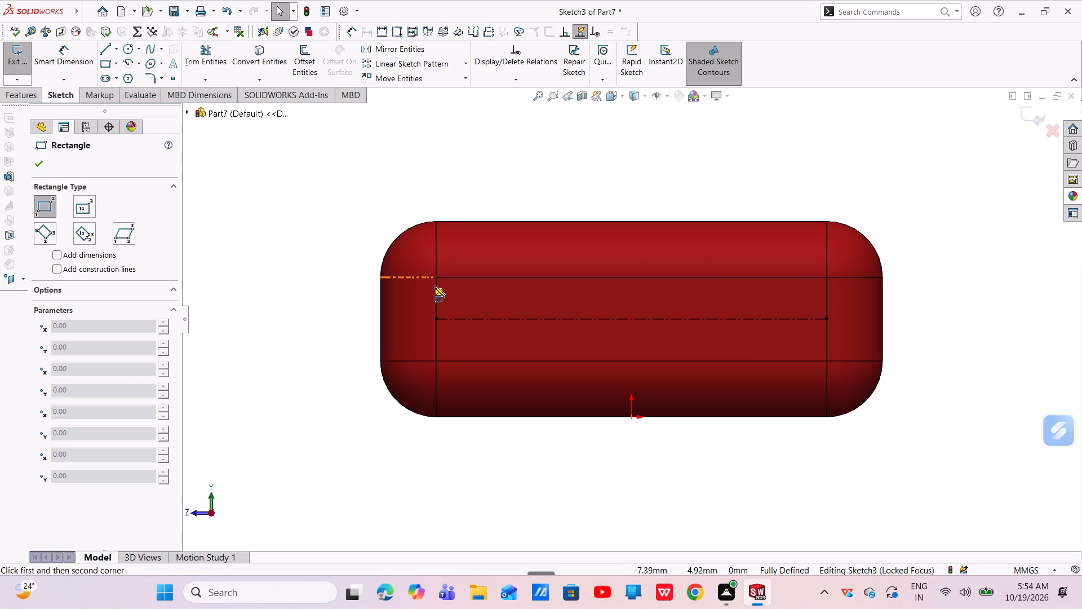
pyautogui.click(742, 338)
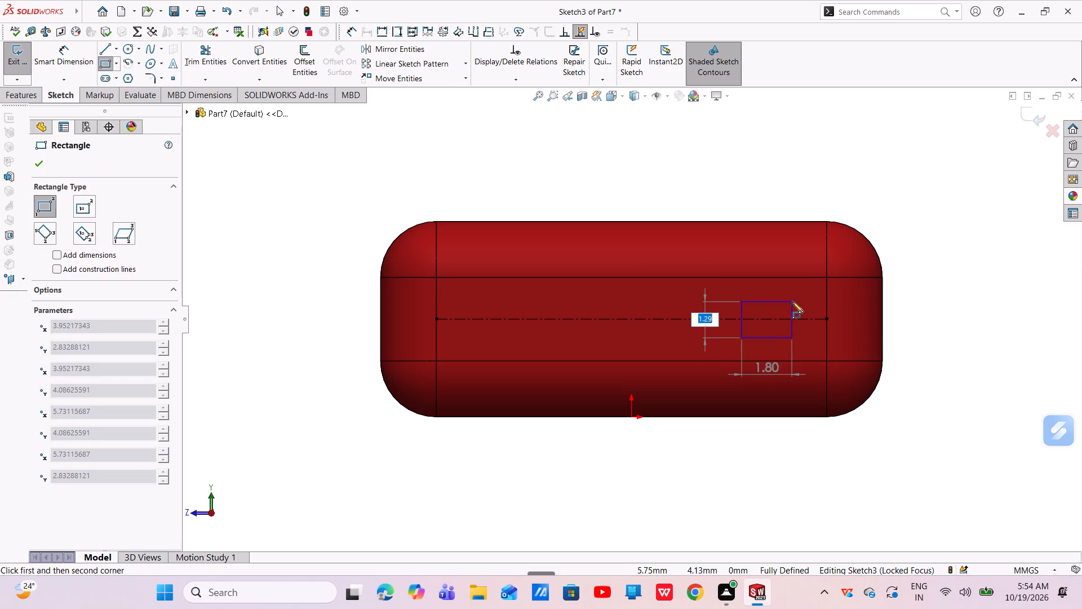
pyautogui.click(812, 295)
pyautogui.rightClick(812, 295)
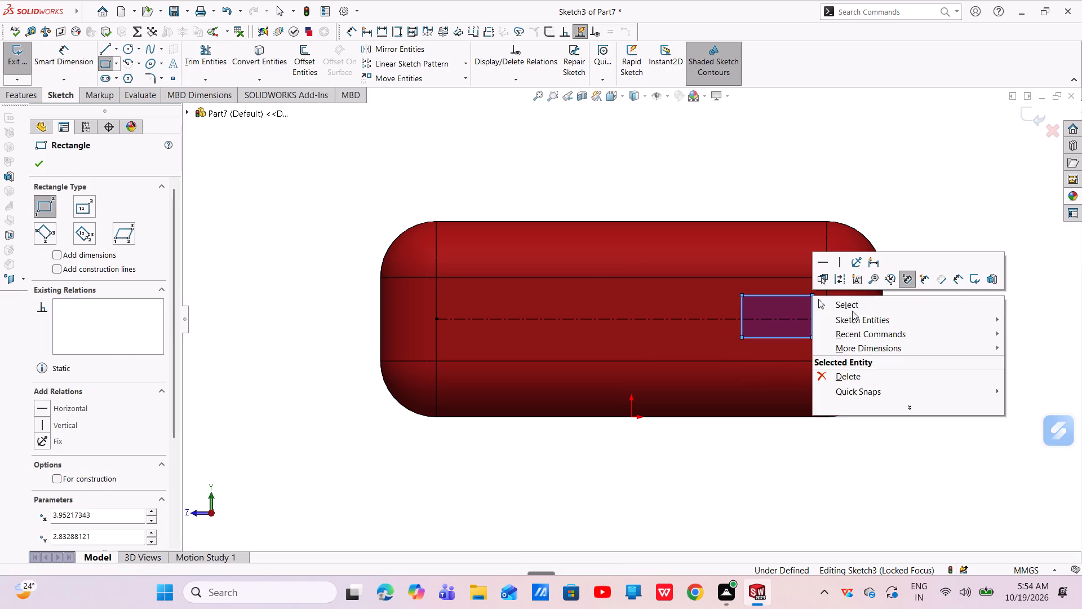
pyautogui.click(856, 301)
# Dimension the rectangle's horizontal width as 4.5 mm.
pyautogui.scroll(-4, 831, 308)
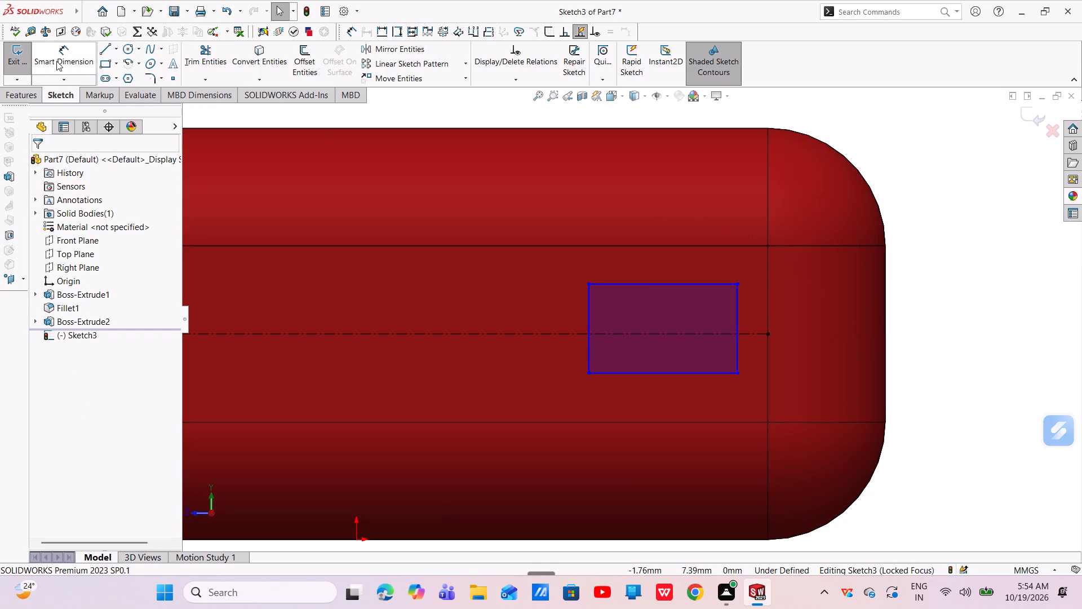
pyautogui.click(56, 55)
pyautogui.click(643, 285)
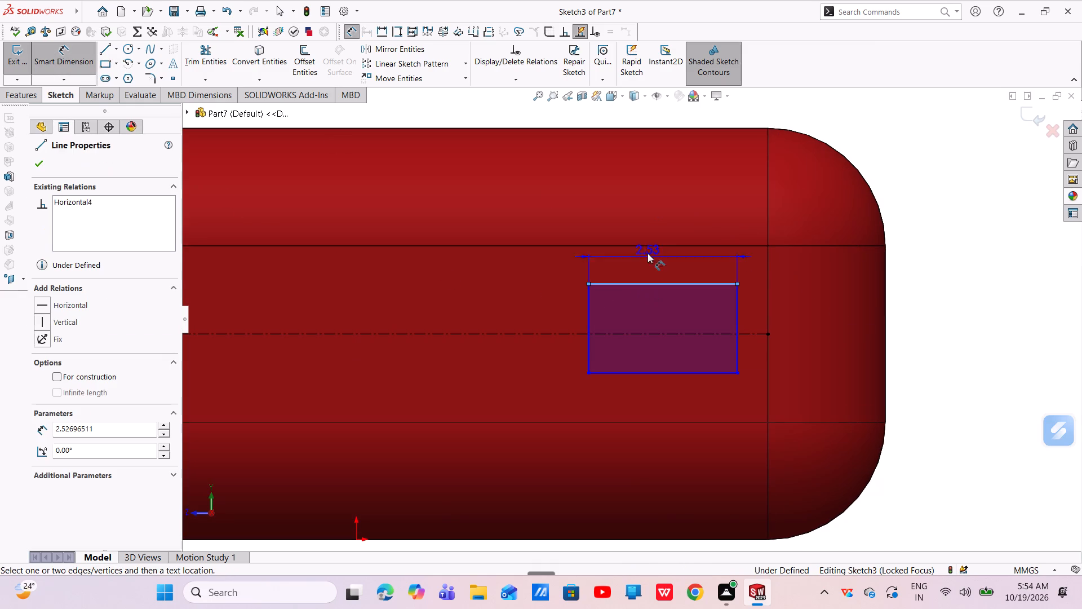
pyautogui.click(652, 214)
pyautogui.press('BackSpace')
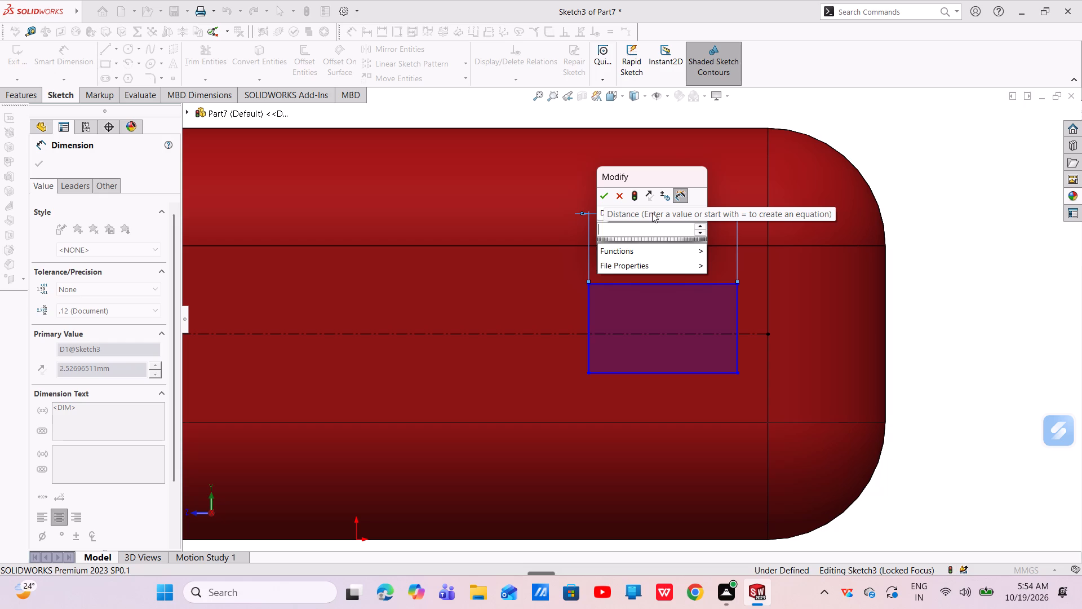
pyautogui.write('4.5')
pyautogui.press('Return')
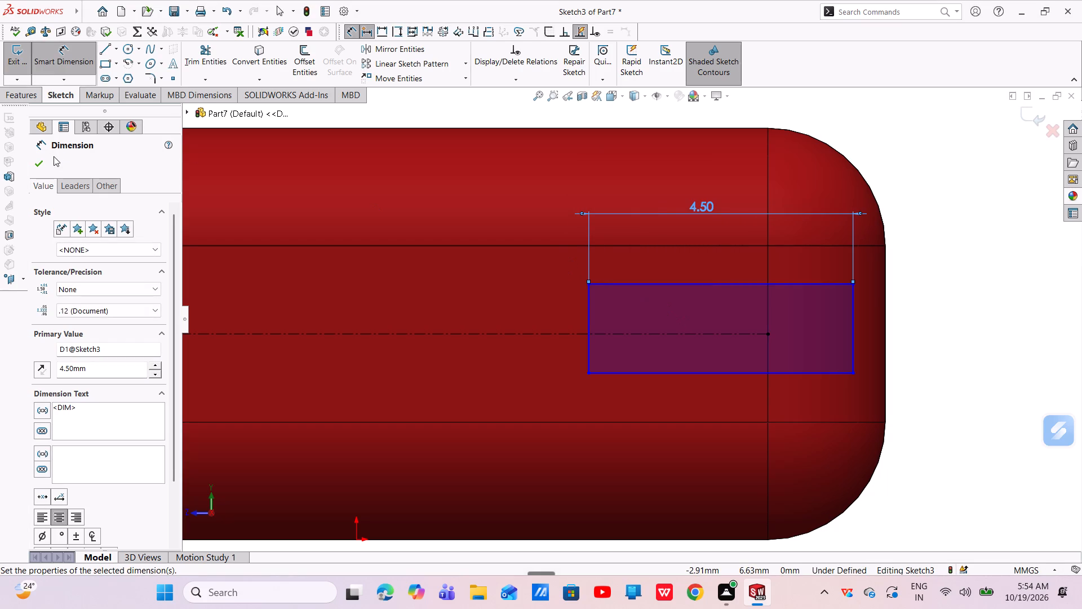
pyautogui.click(41, 163)
# Move the rectangle along the centerline toward the middle so it lies within the flat area of the face.
pyautogui.moveTo(688, 281); pyautogui.dragTo(565, 279)
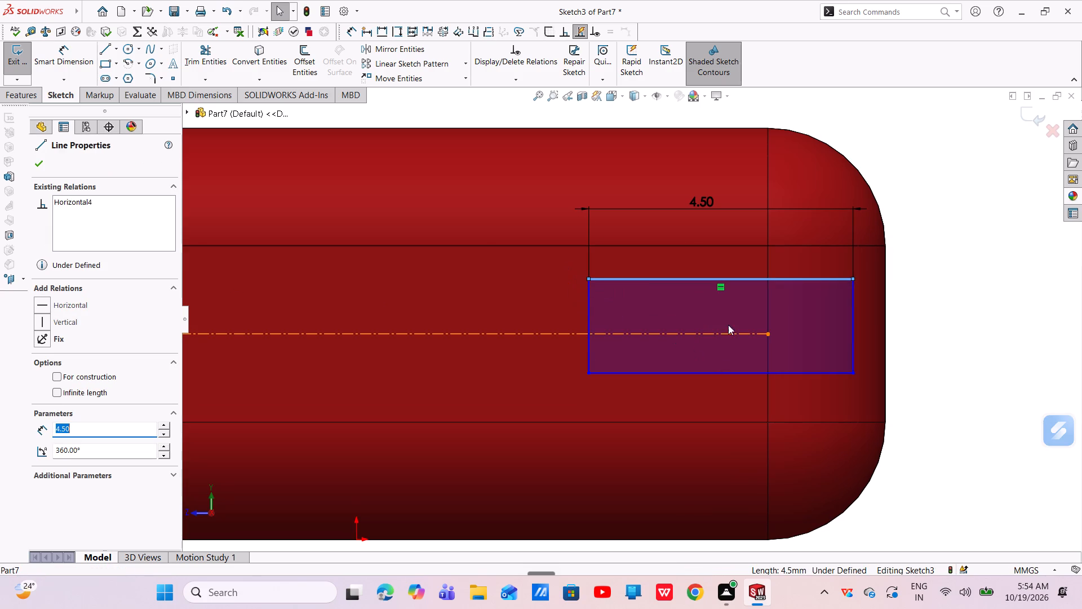
pyautogui.moveTo(853, 321); pyautogui.dragTo(716, 323)
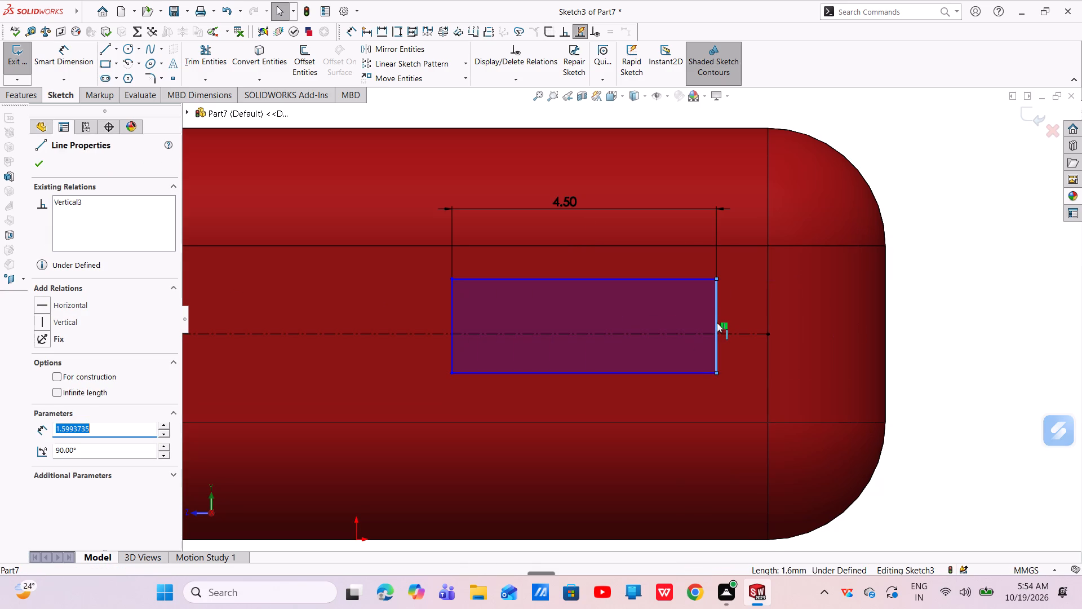
# Dimension the rectangle's vertical height as 1.5 mm.
pyautogui.scroll(2, 717, 323)
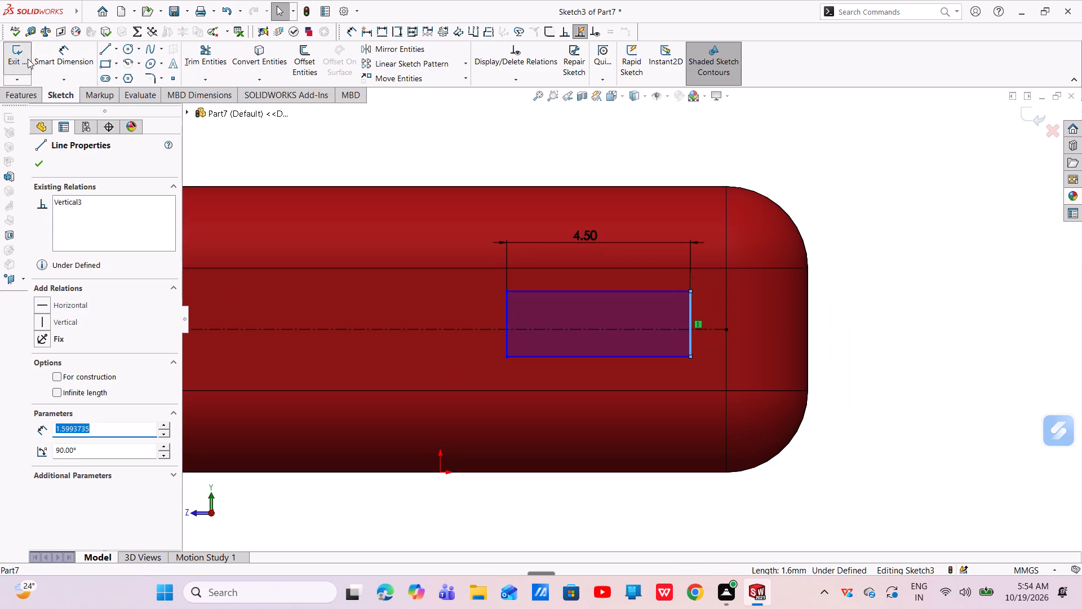
pyautogui.click(63, 60)
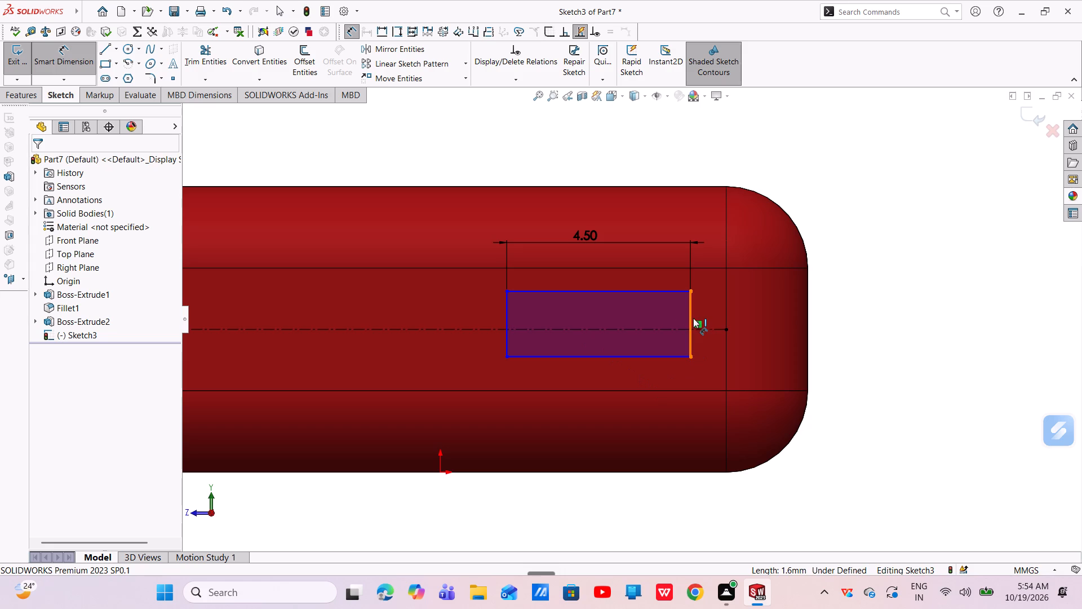
pyautogui.click(693, 318)
pyautogui.click(783, 322)
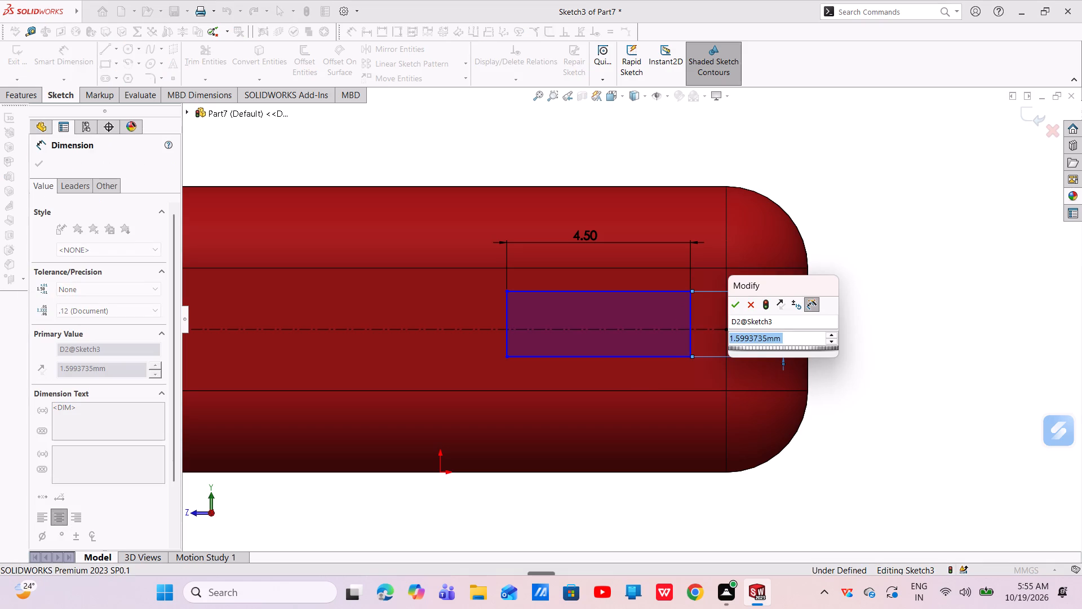
pyautogui.press('BackSpace')
pyautogui.write('1.5')
pyautogui.press('Return')
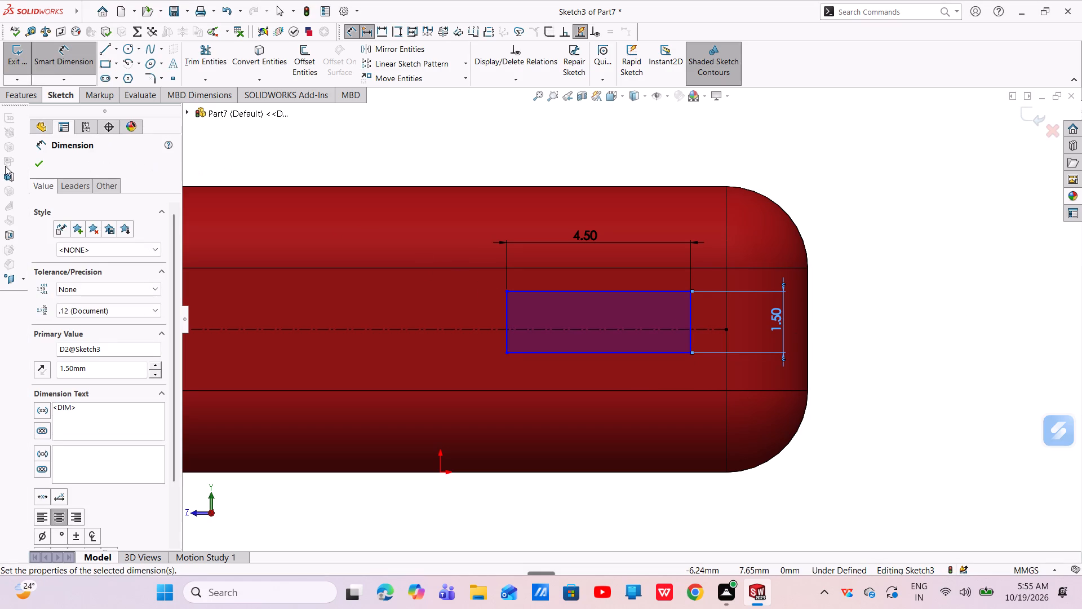
pyautogui.click(36, 165)
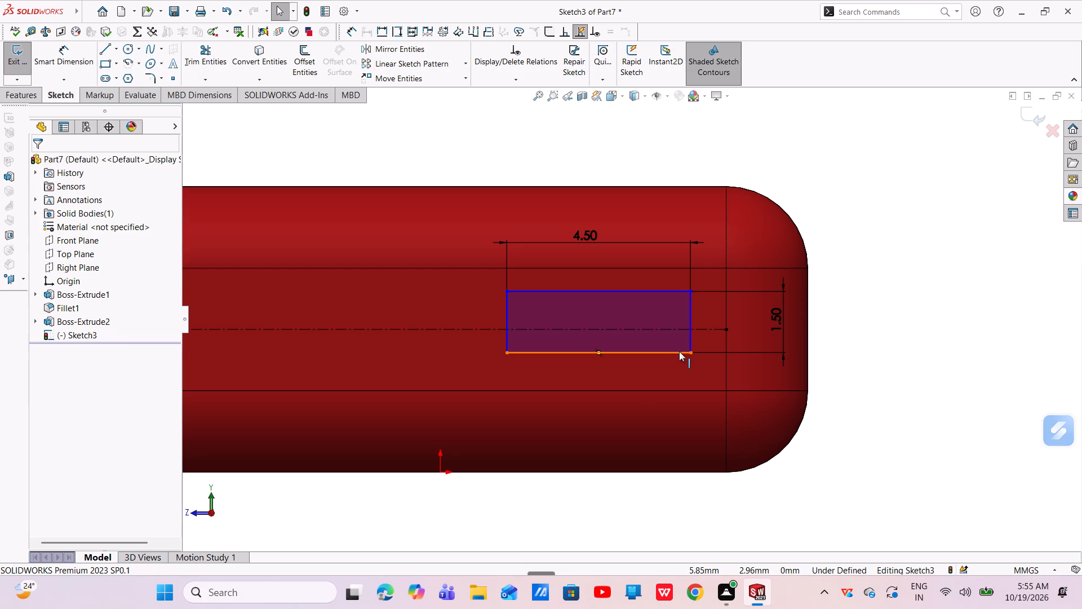
# Make the rectangle's two horizontal edges symmetric about the centerline.
pyautogui.click(679, 351)
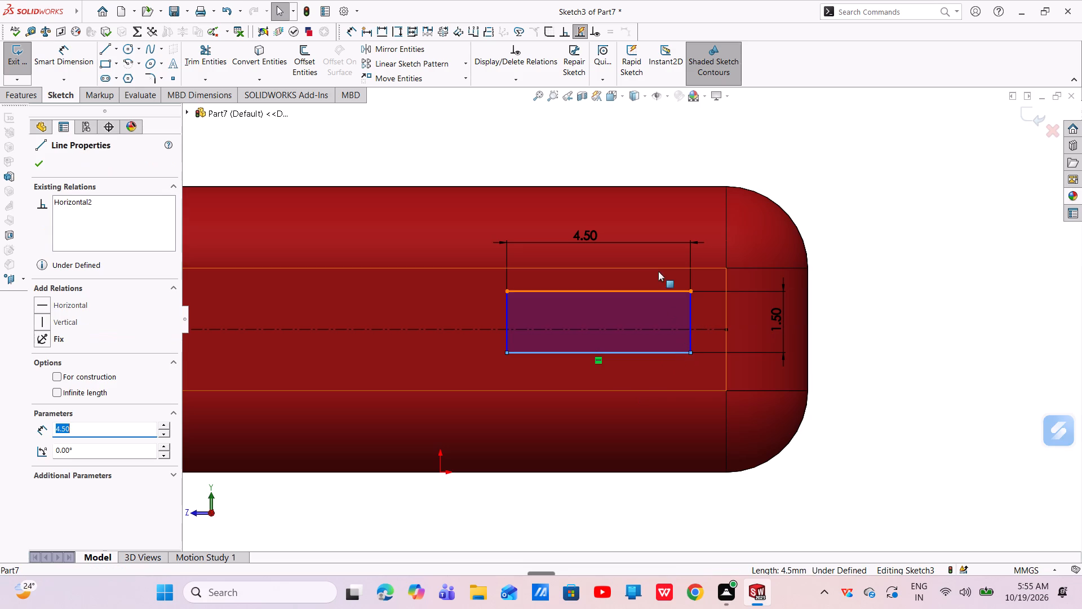
pyautogui.keyDown('ctrl'); pyautogui.click(657, 289); pyautogui.keyUp('ctrl')
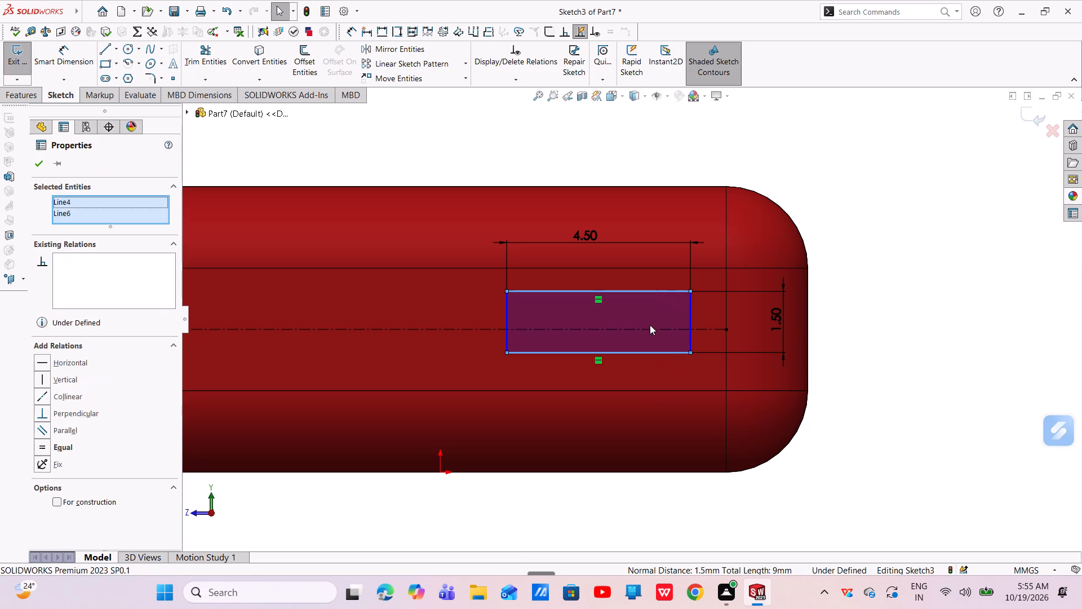
pyautogui.keyDown('ctrl'); pyautogui.click(649, 332); pyautogui.keyUp('ctrl')
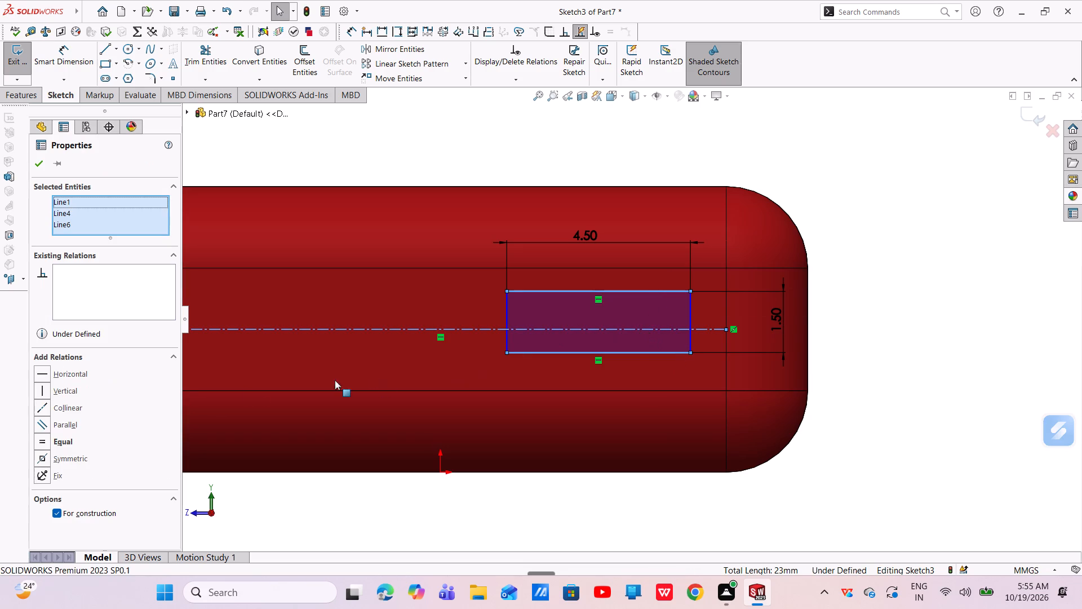
pyautogui.click(78, 460)
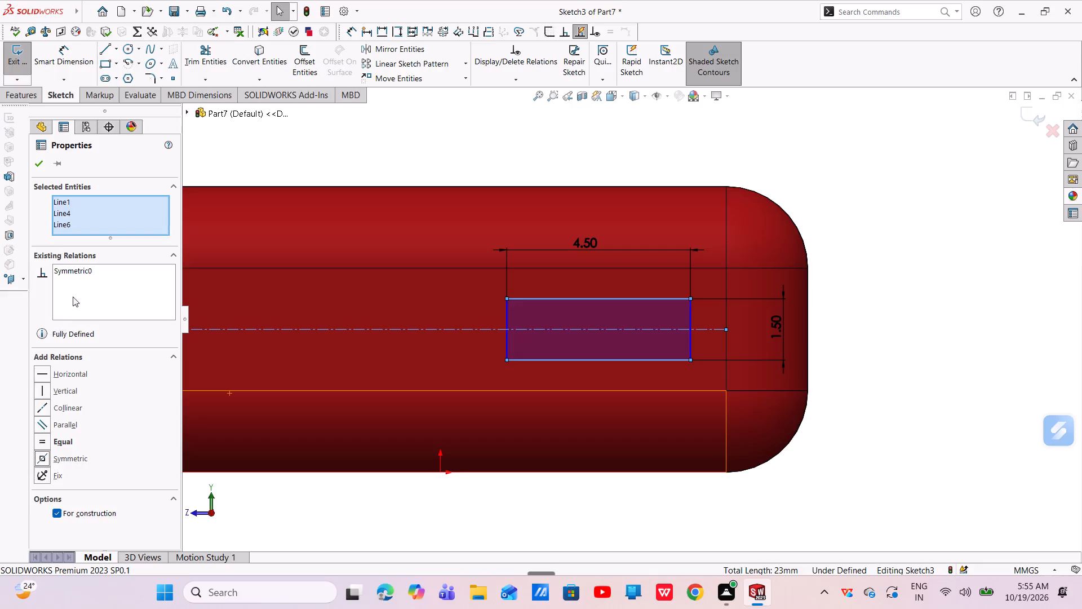
pyautogui.click(42, 161)
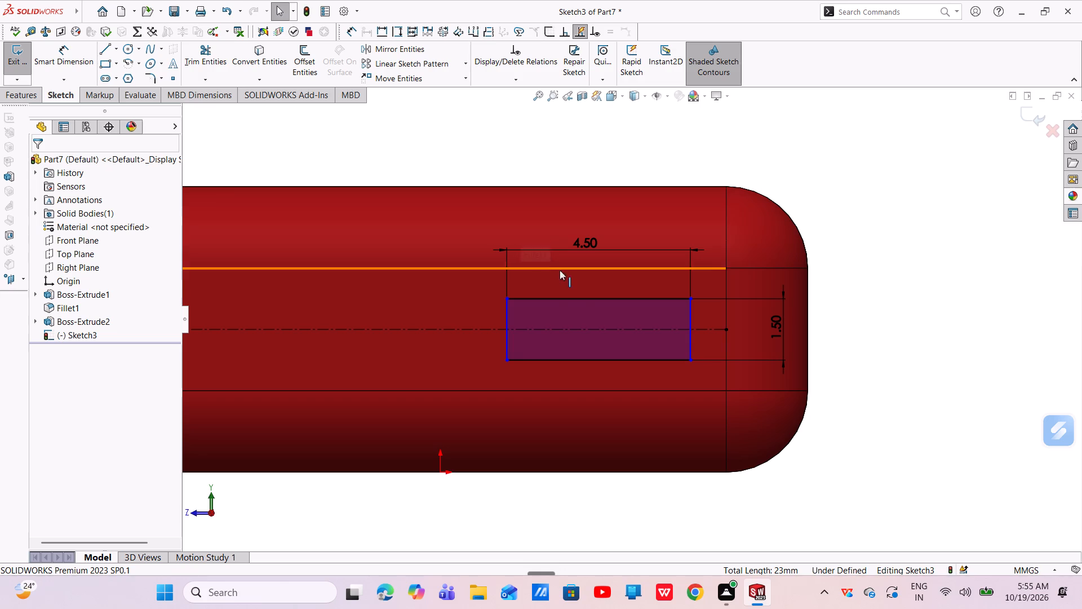
# Sketch a circle about 2.5 mm in diameter centred on the centerline near the end opposite the rectangle.
pyautogui.scroll(4, 577, 307)
pyautogui.scroll(-4, 438, 312)
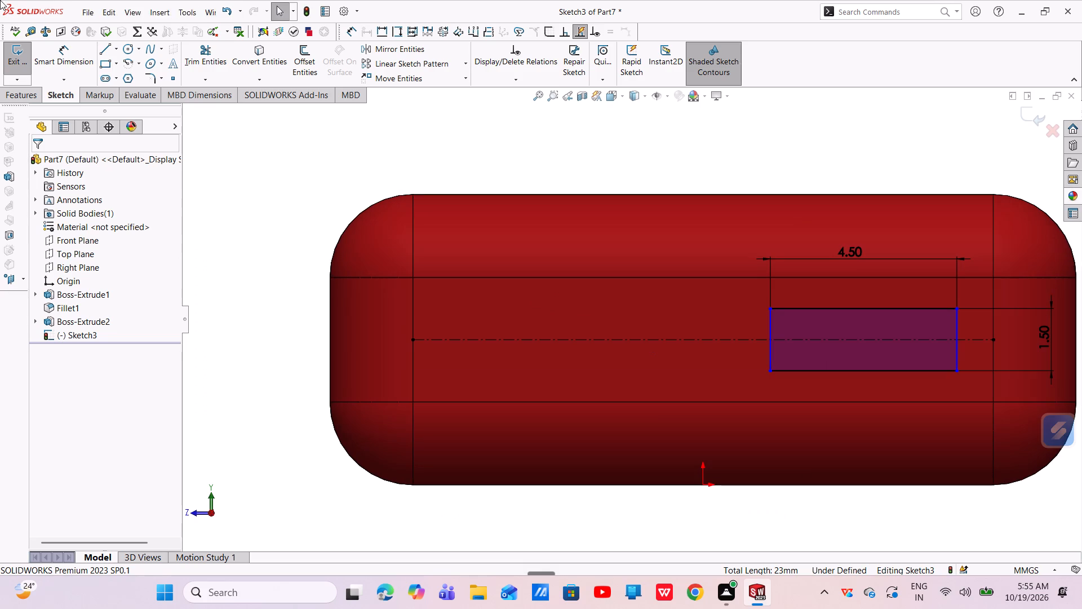
pyautogui.click(130, 47)
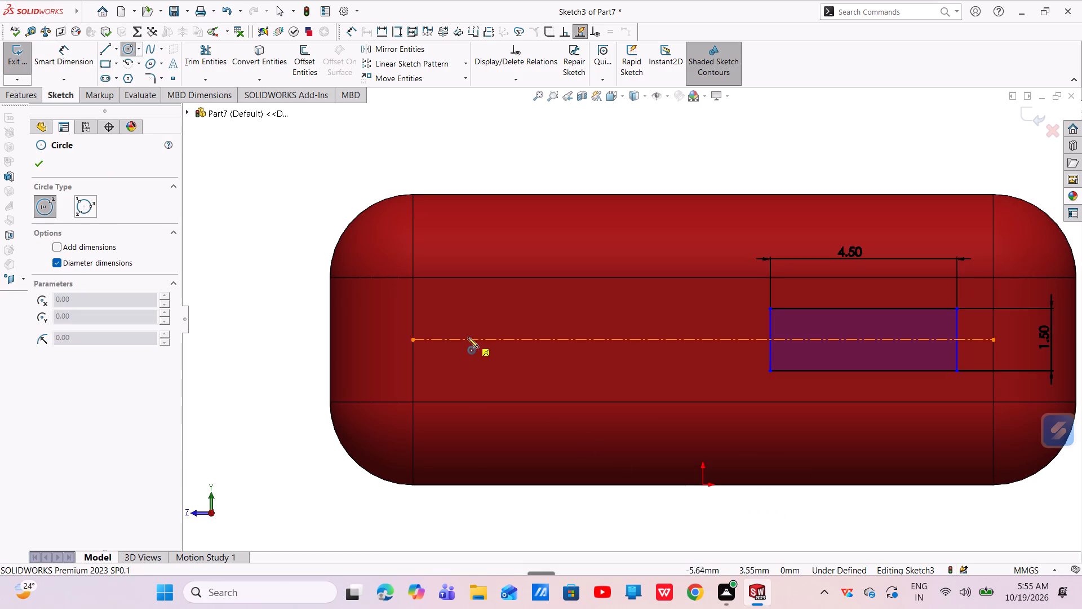
pyautogui.click(463, 339)
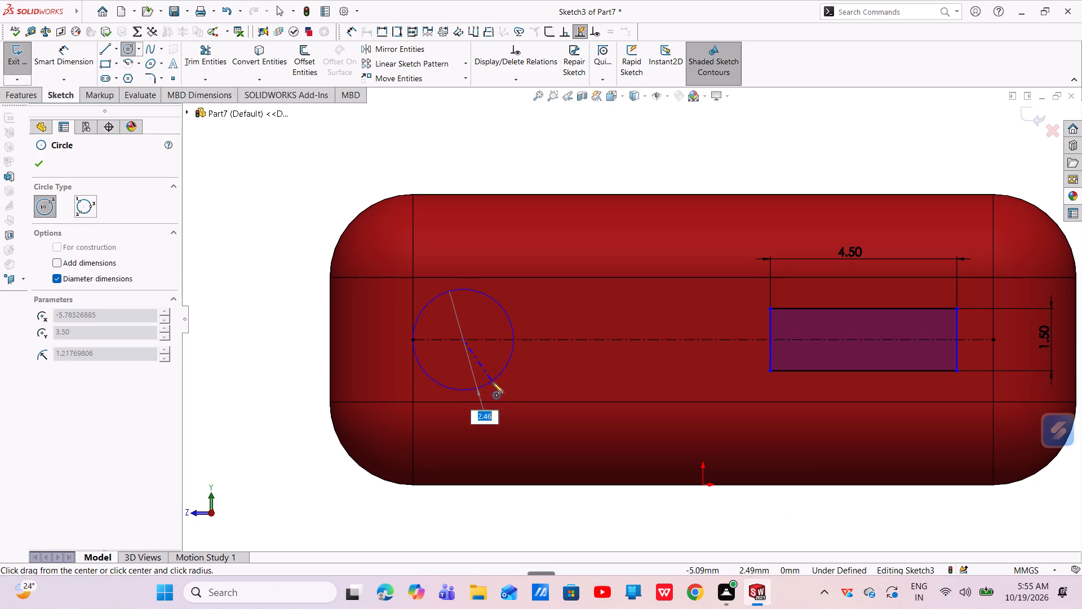
pyautogui.click(493, 383)
pyautogui.rightClick(493, 383)
pyautogui.click(521, 387)
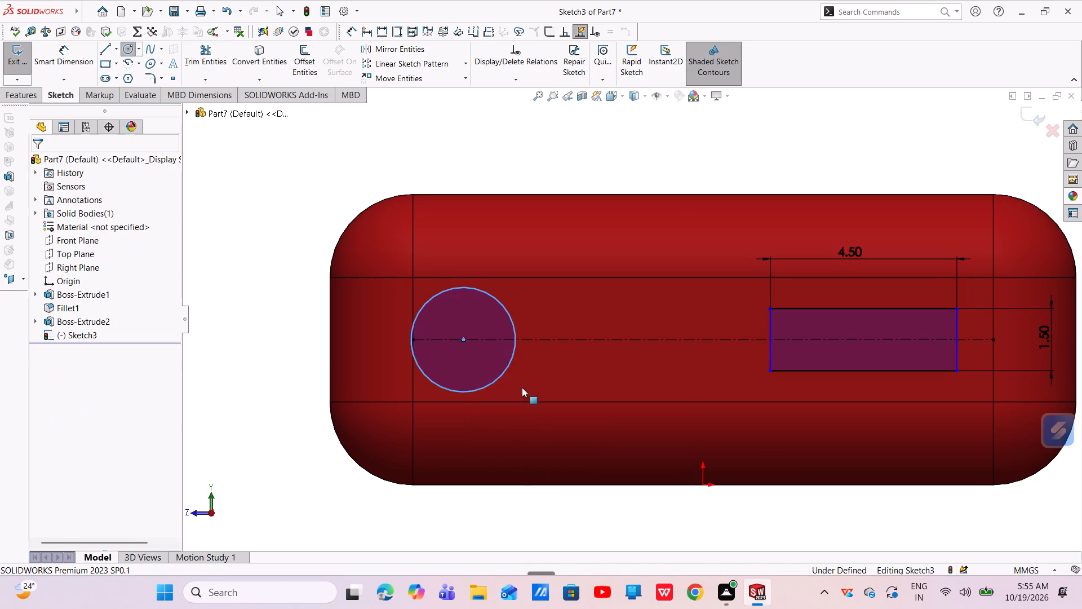
# Sketch a second circle about 2.5 mm in diameter on the centerline, between the first circle and the rectangle.
pyautogui.click(131, 46)
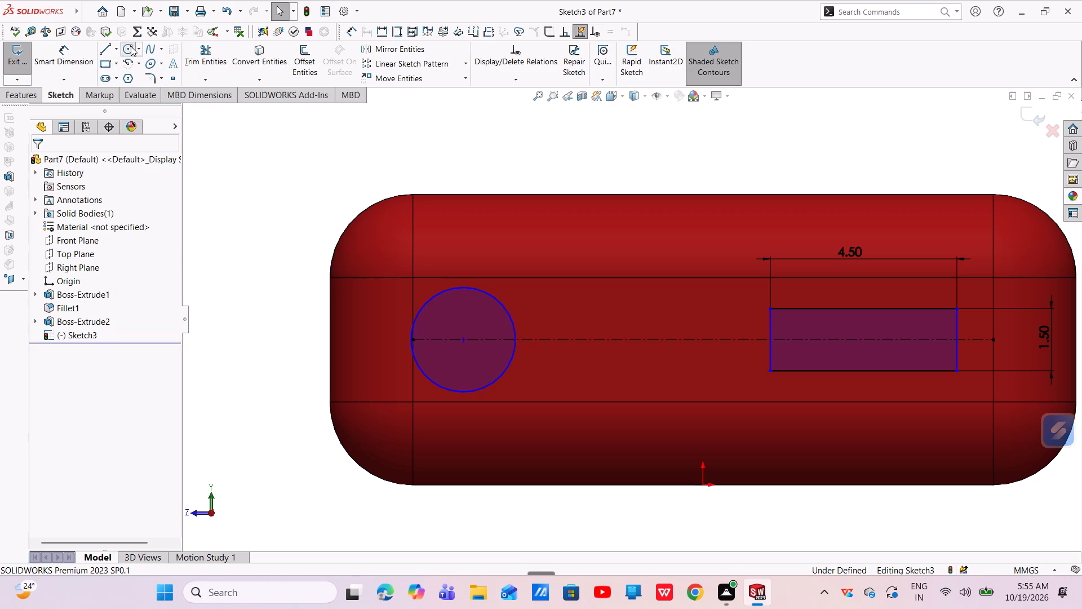
pyautogui.click(614, 339)
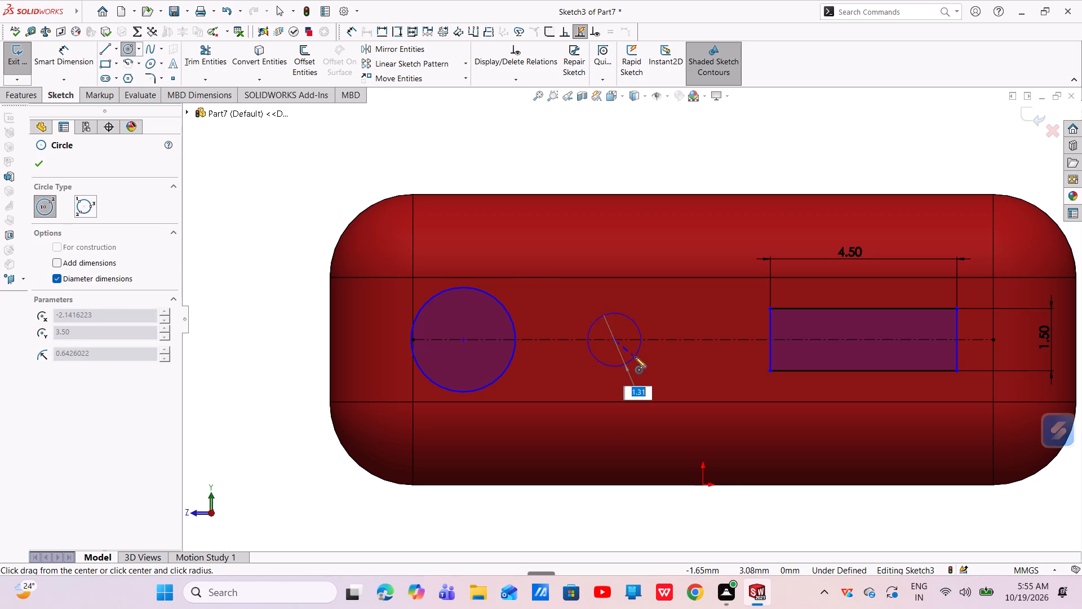
pyautogui.click(644, 383)
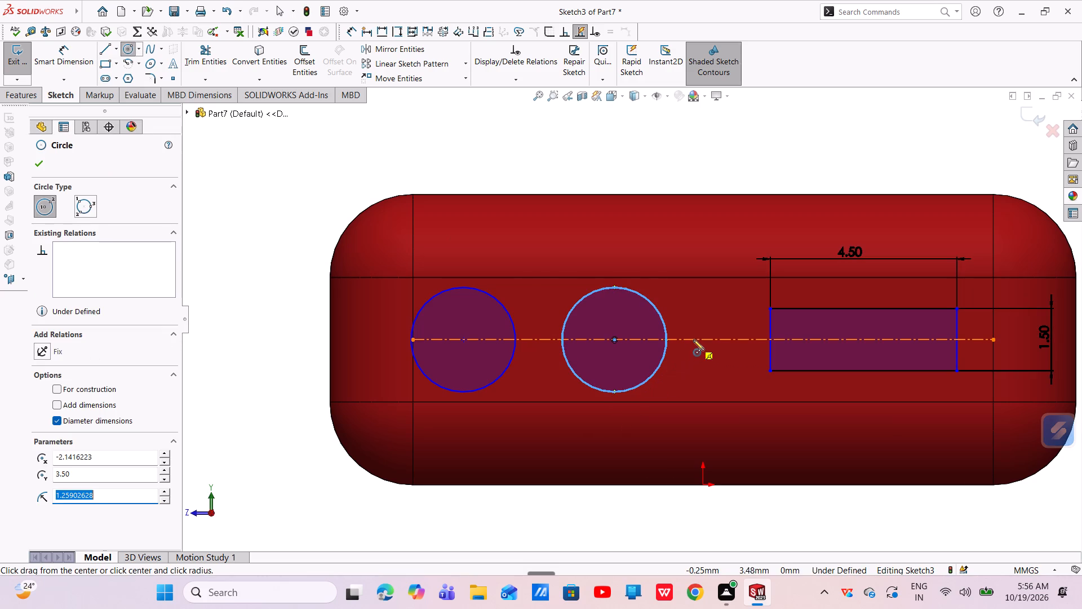
pyautogui.rightClick(693, 339)
pyautogui.click(706, 343)
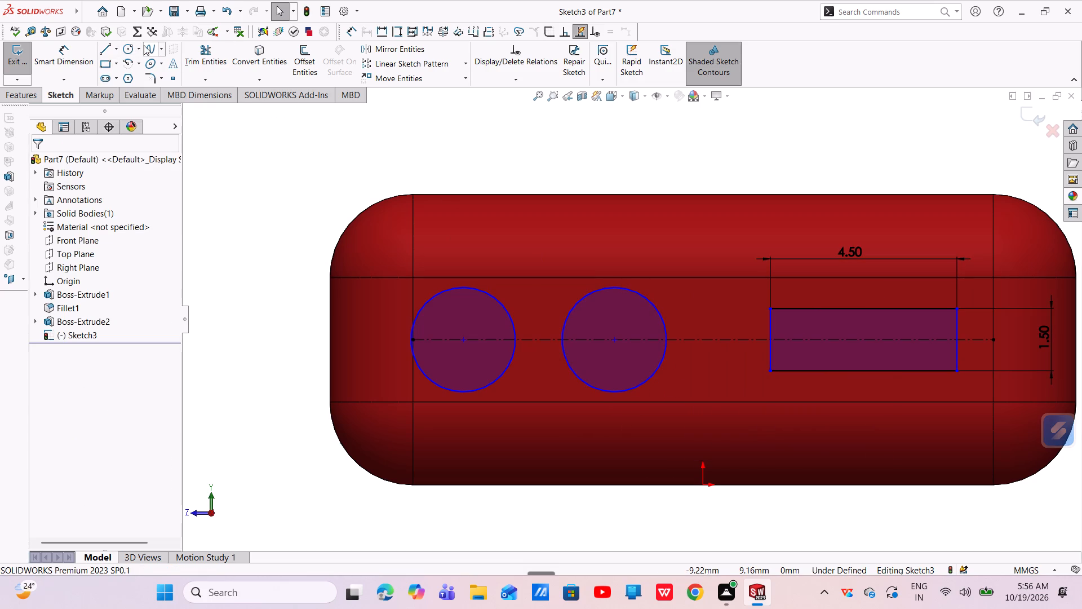
# Sketch a smaller concentric circle about 1.8 mm in diameter inside the circle farthest from the rectangle.
pyautogui.click(136, 45)
pyautogui.click(127, 49)
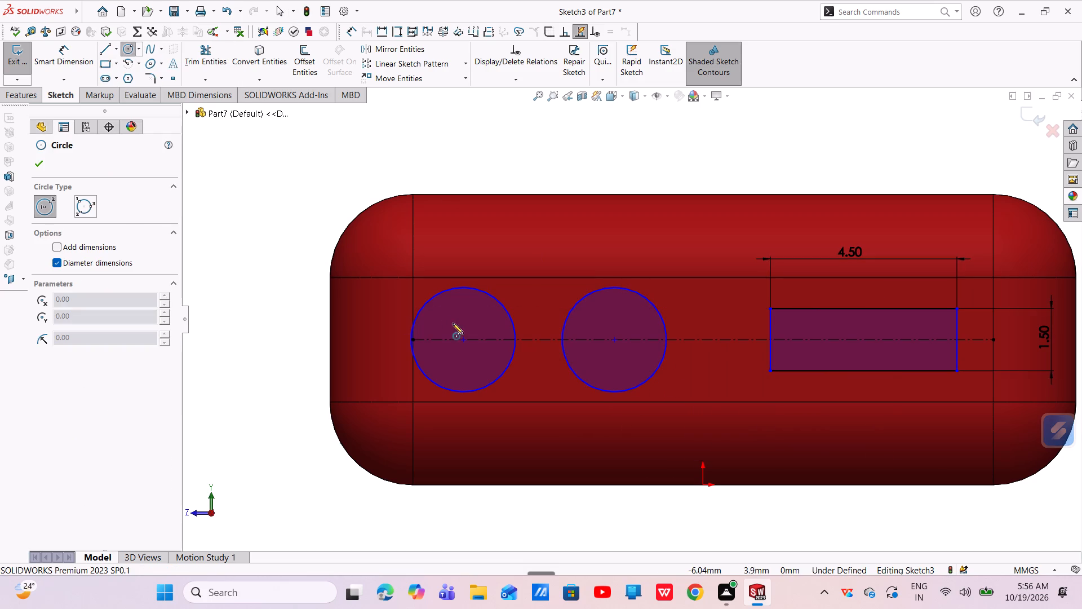
pyautogui.click(463, 340)
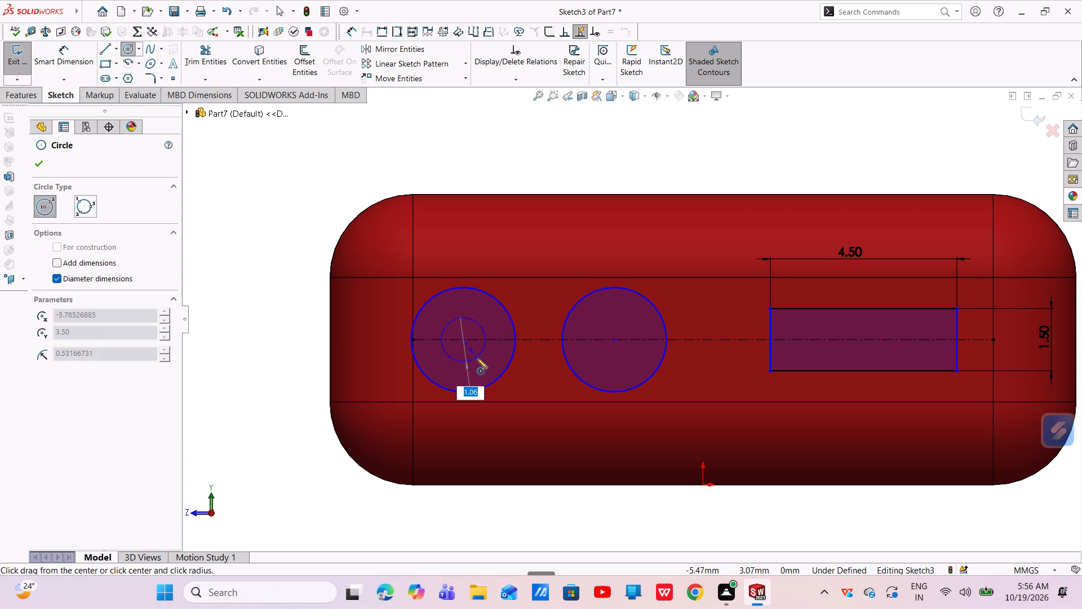
pyautogui.click(482, 368)
pyautogui.rightClick(481, 368)
pyautogui.click(499, 378)
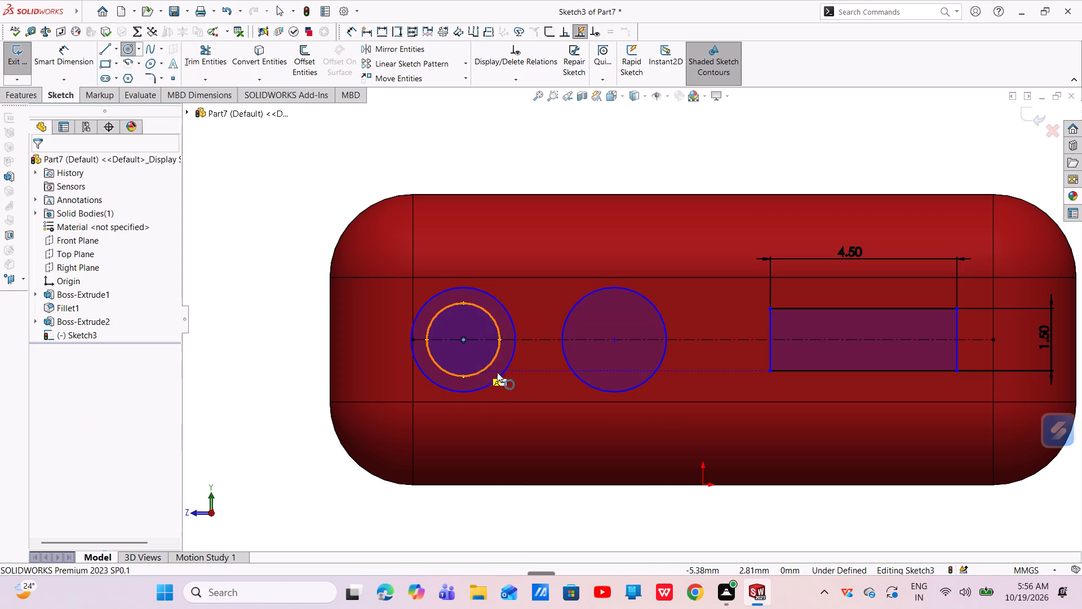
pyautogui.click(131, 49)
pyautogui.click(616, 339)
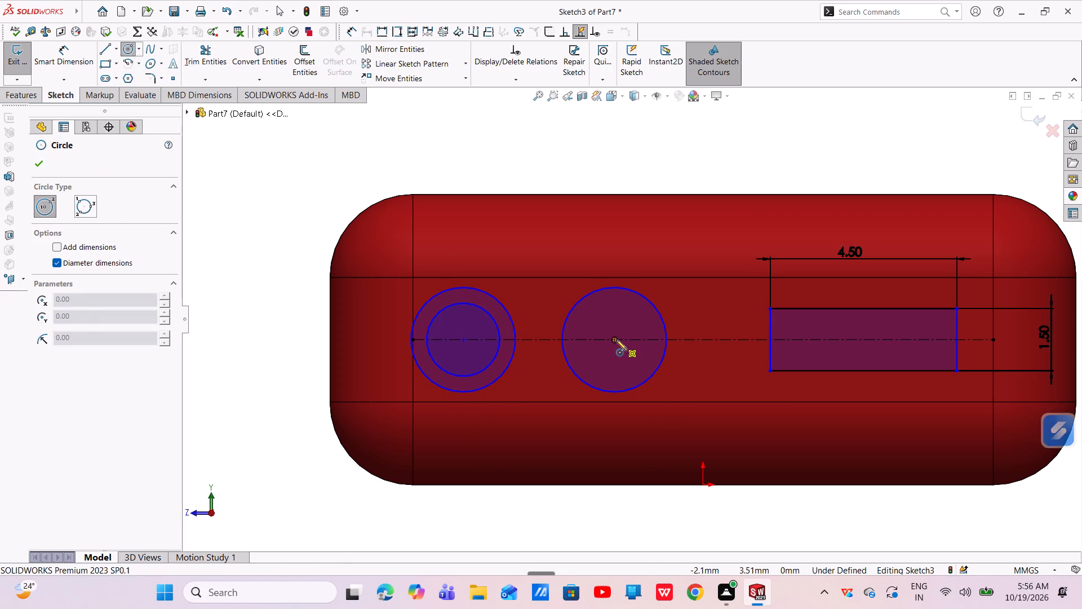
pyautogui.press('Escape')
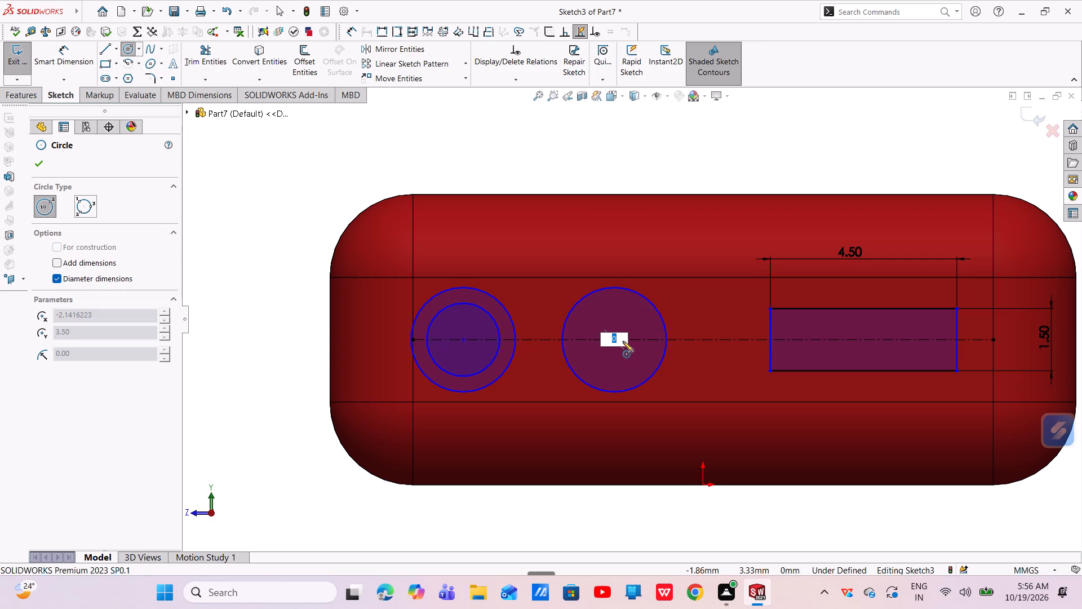
# Sketch a concentric inner circle about 1.8 mm in diameter inside the circle nearer the rectangle.
pyautogui.click(132, 48)
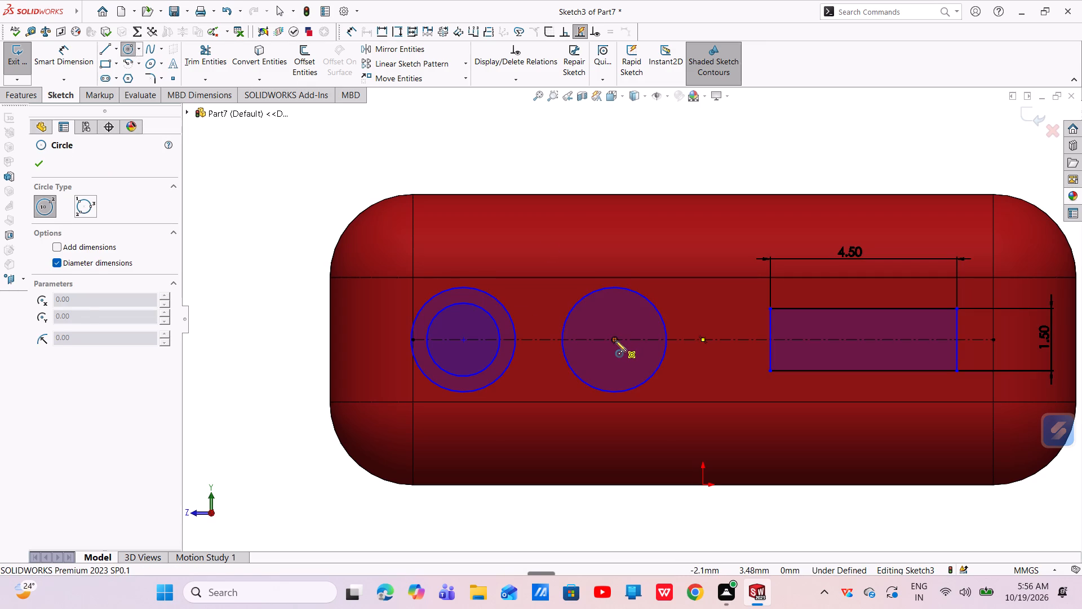
pyautogui.moveTo(615, 341); pyautogui.dragTo(635, 368)
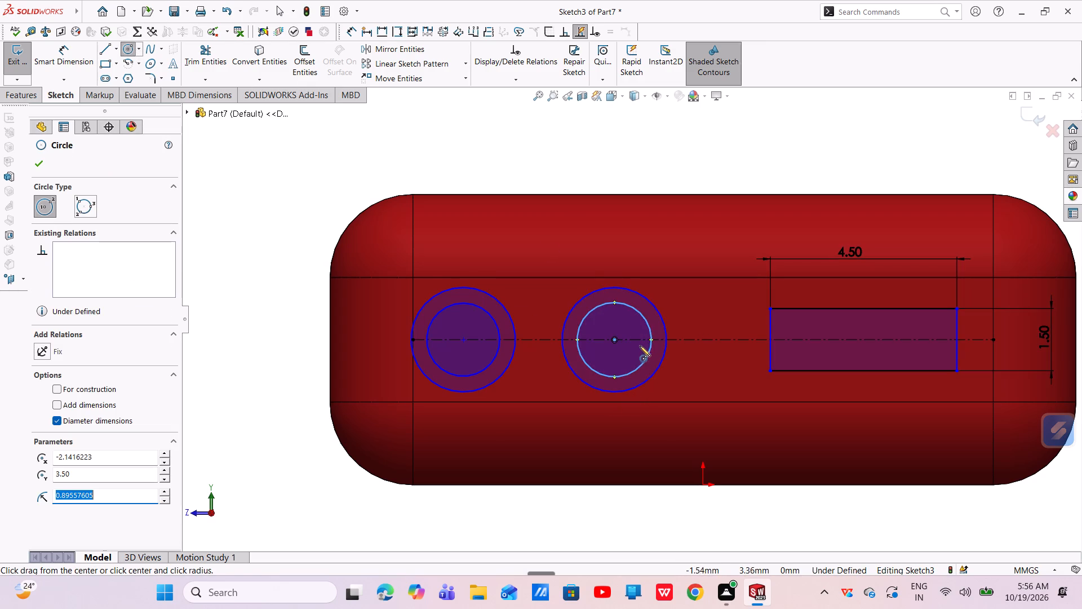
# Dimension the diameter of the outer circle farthest from the rectangle as 3 mm.
pyautogui.click(77, 58)
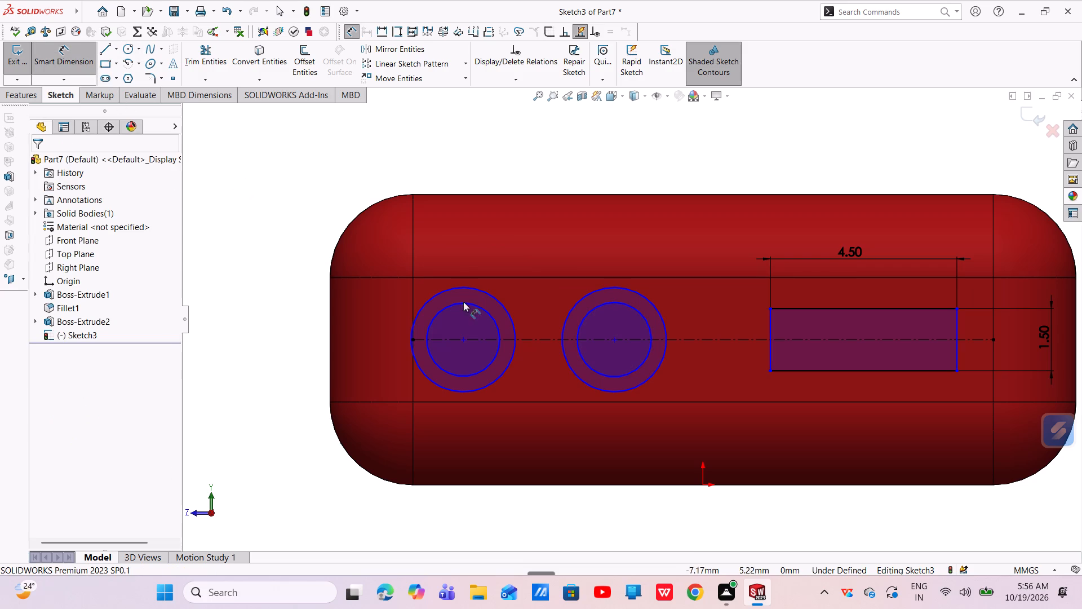
pyautogui.click(504, 307)
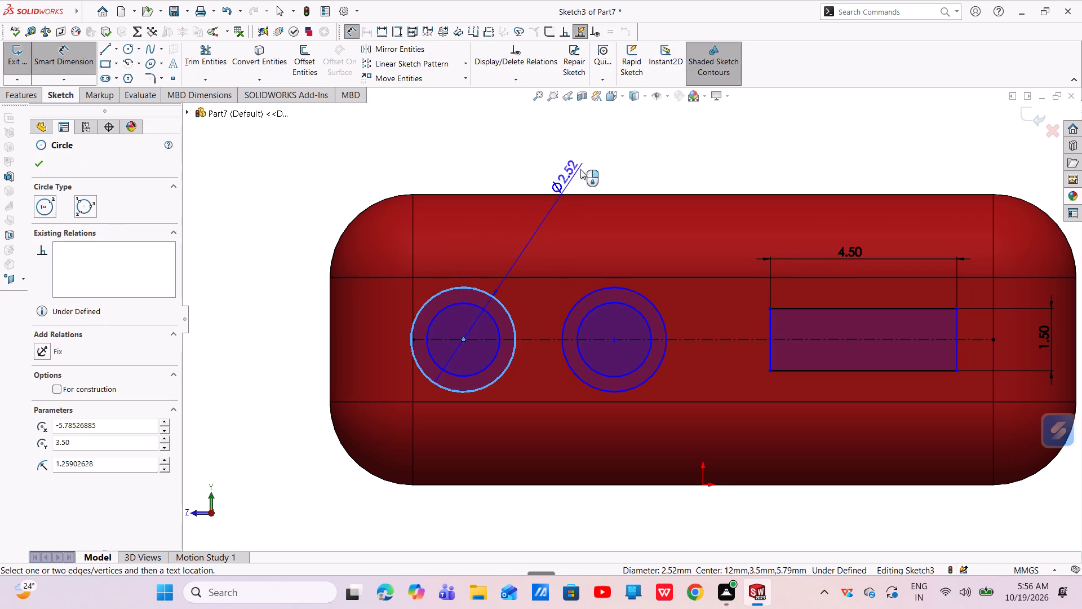
pyautogui.click(591, 158)
pyautogui.press('BackSpace')
pyautogui.press('3')
pyautogui.press('Return')
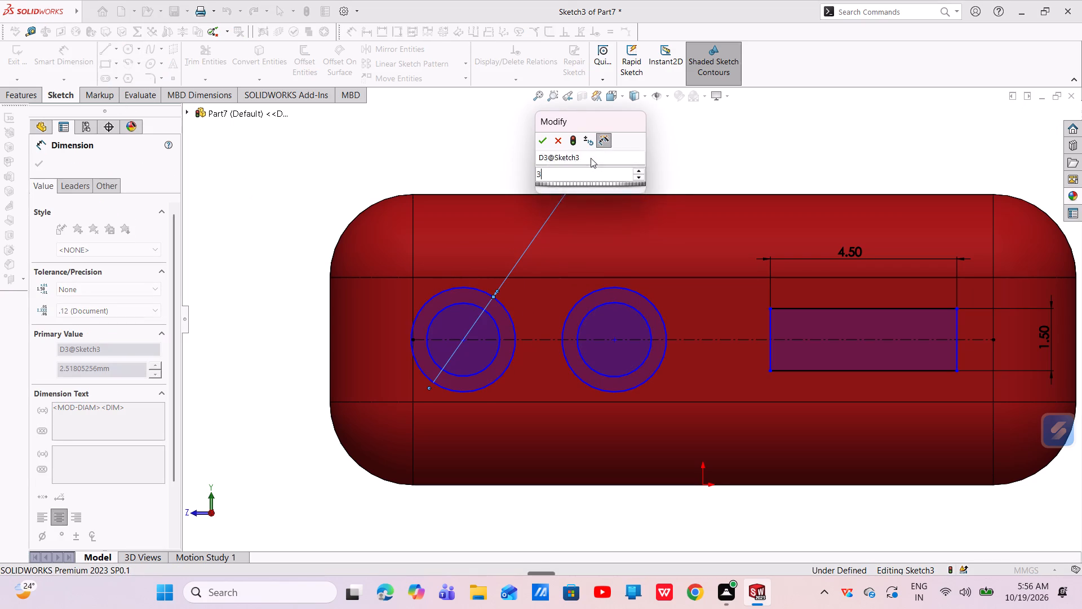
# Dimension the radial gap between the two concentric circles farthest from the rectangle as 0.4 mm.
pyautogui.click(449, 307)
pyautogui.click(432, 283)
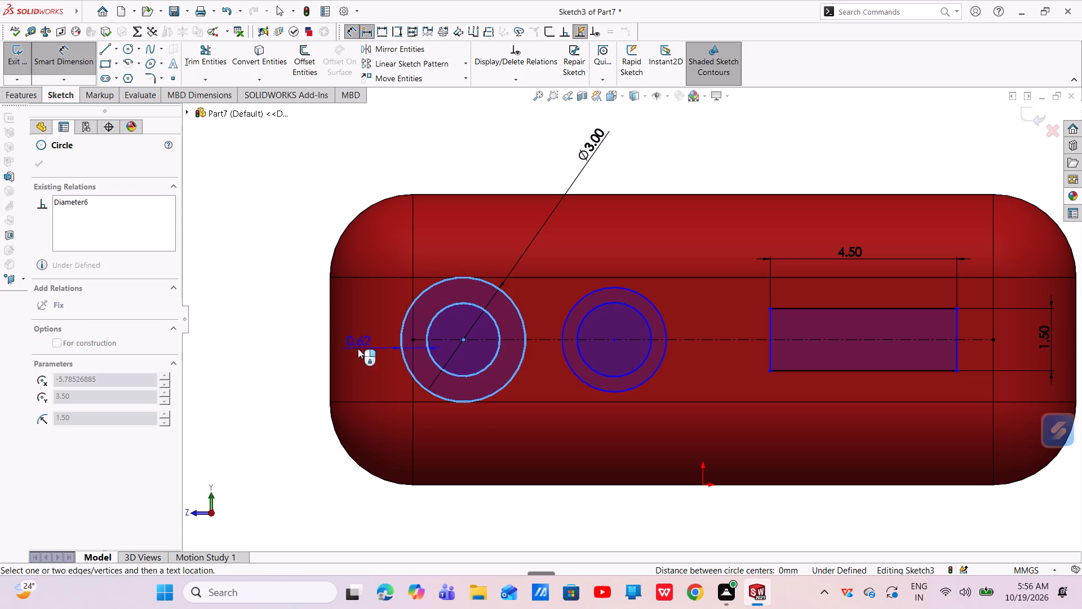
pyautogui.click(392, 408)
pyautogui.press('BackSpace')
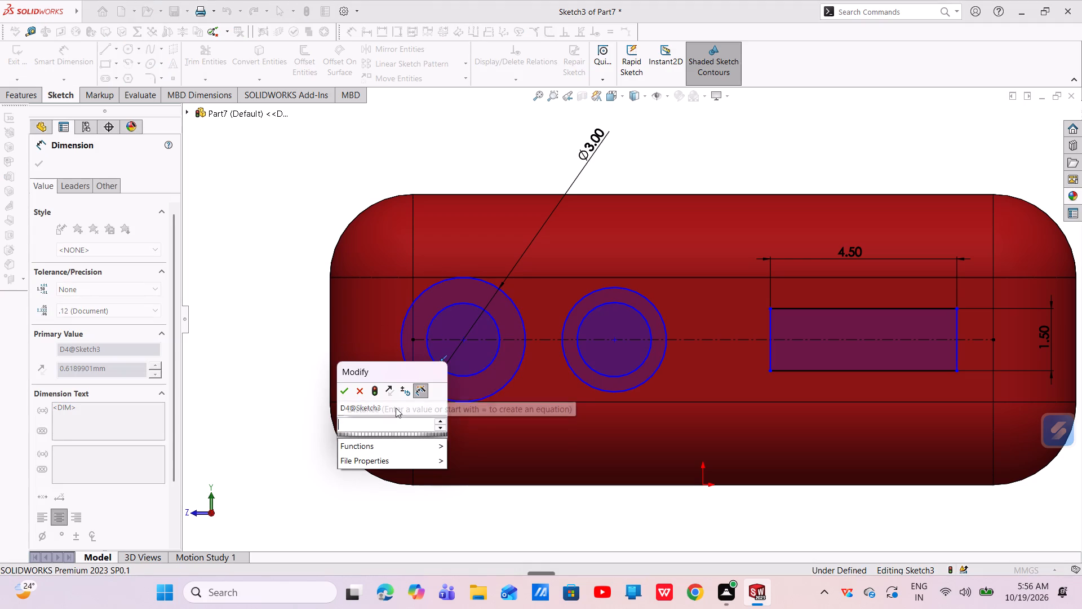
pyautogui.write('0.')
pyautogui.press('4')
pyautogui.press('Return')
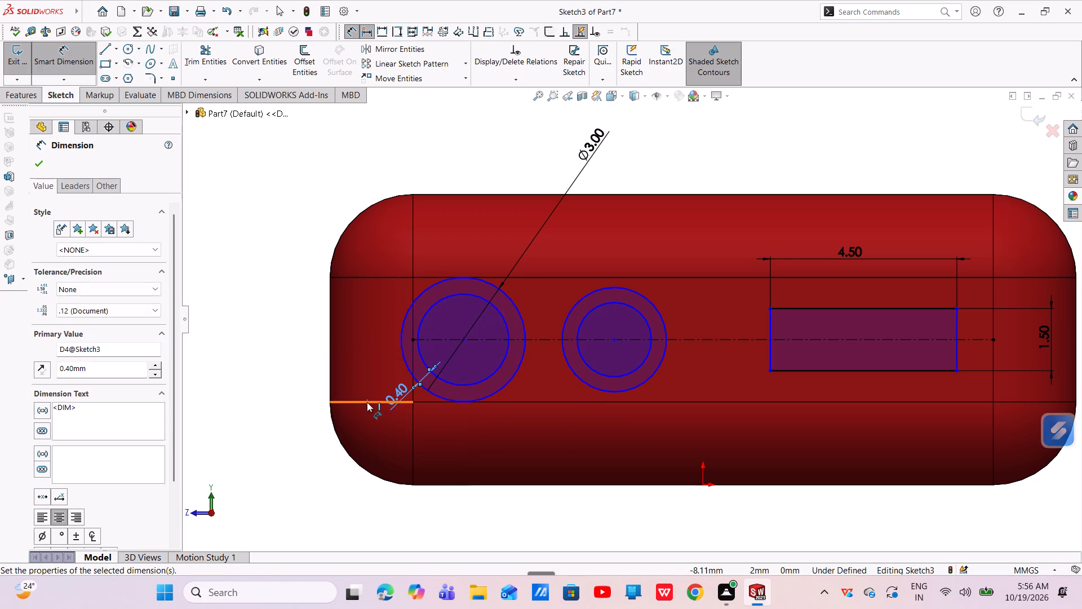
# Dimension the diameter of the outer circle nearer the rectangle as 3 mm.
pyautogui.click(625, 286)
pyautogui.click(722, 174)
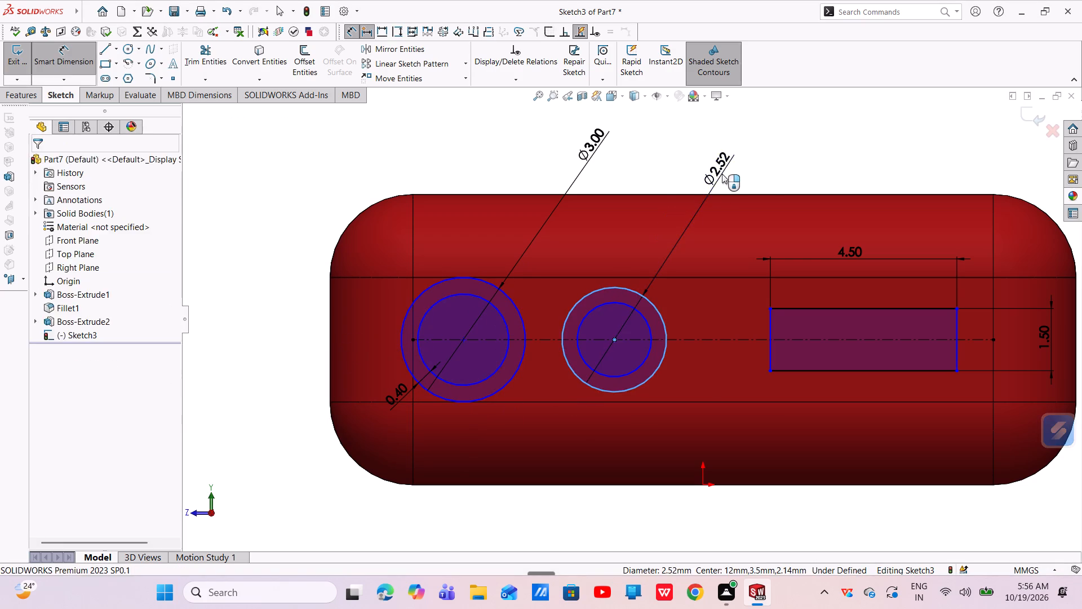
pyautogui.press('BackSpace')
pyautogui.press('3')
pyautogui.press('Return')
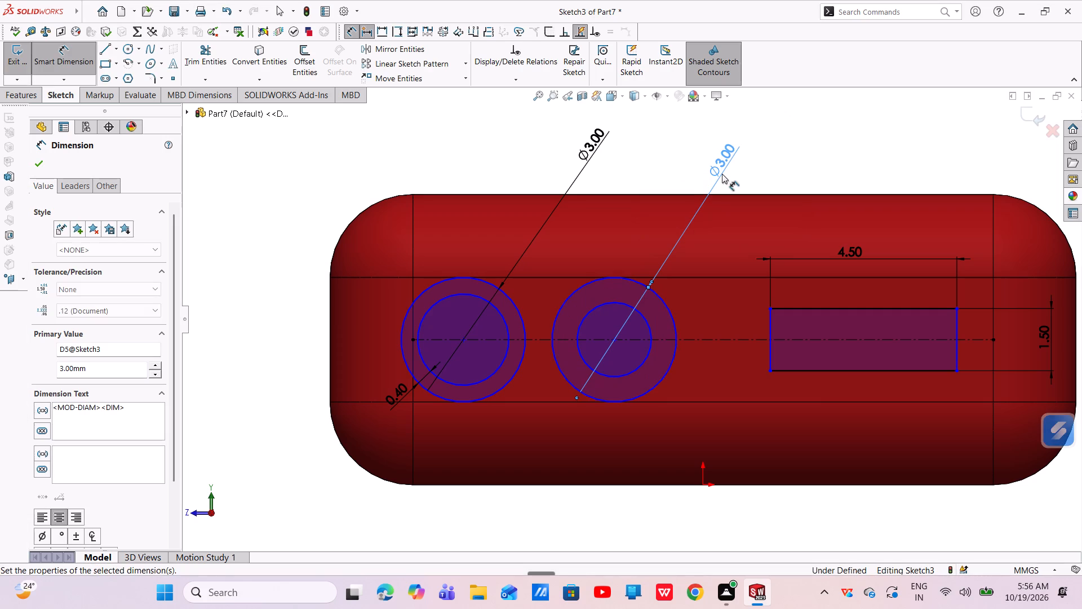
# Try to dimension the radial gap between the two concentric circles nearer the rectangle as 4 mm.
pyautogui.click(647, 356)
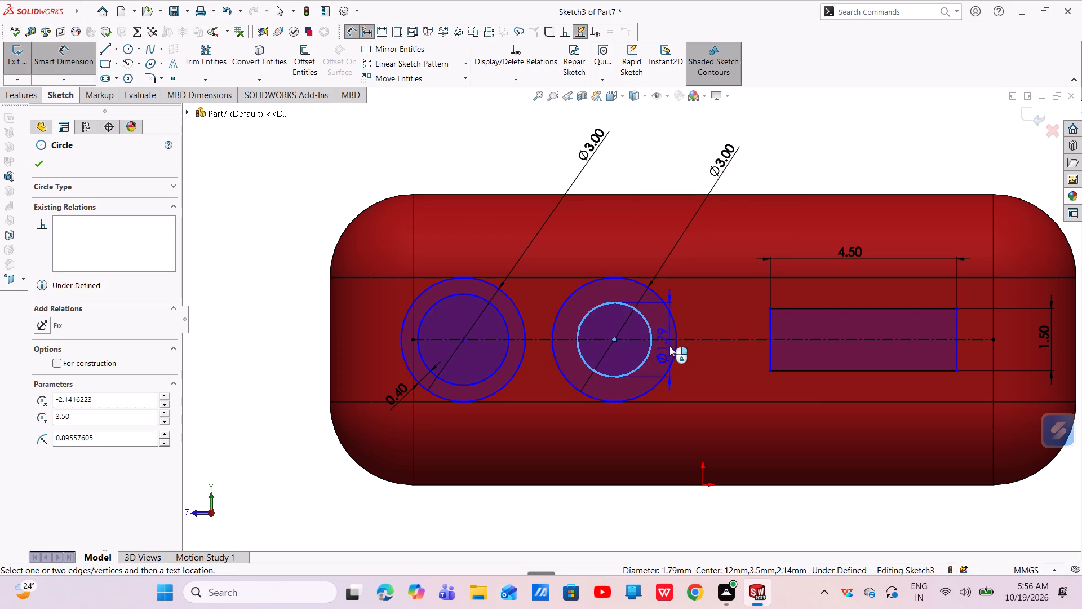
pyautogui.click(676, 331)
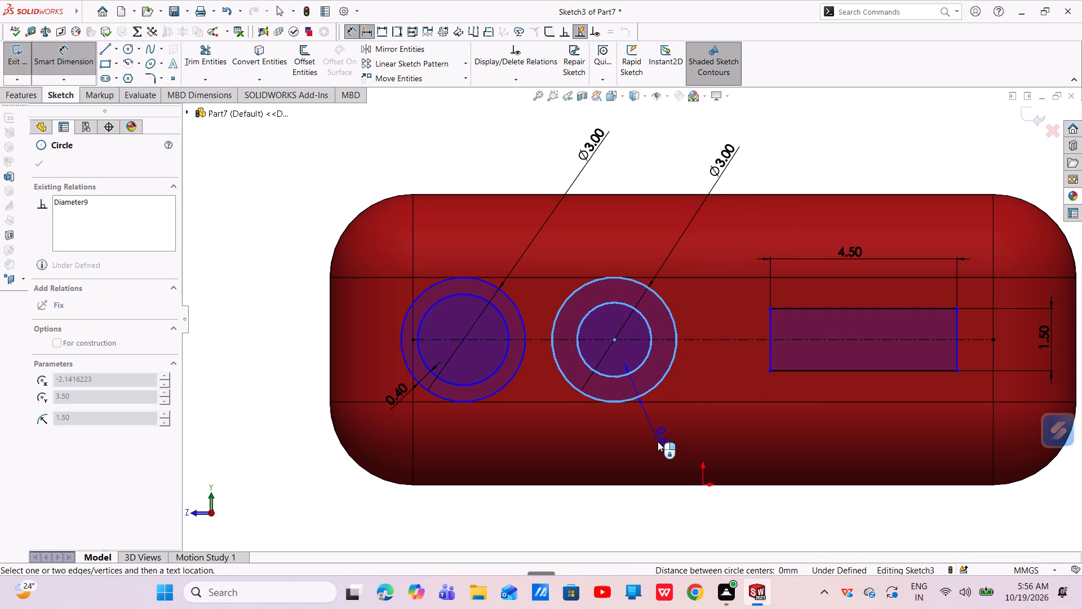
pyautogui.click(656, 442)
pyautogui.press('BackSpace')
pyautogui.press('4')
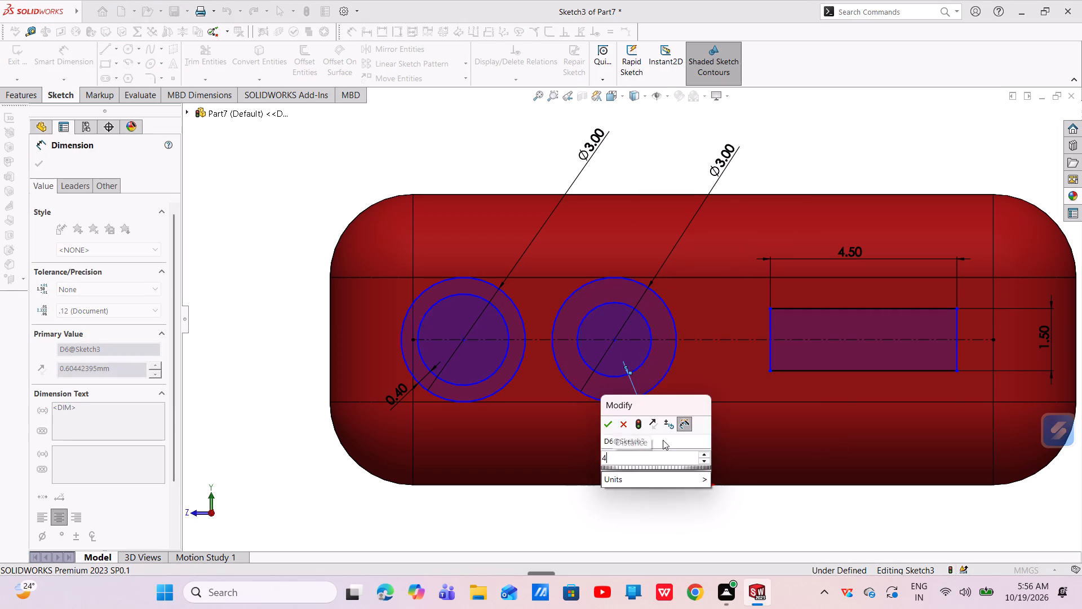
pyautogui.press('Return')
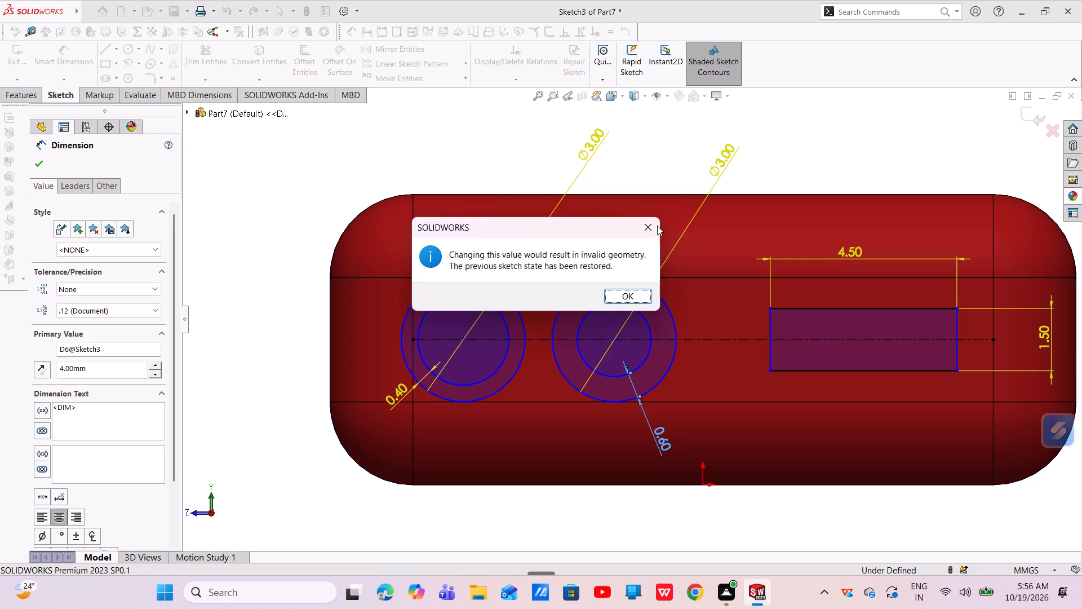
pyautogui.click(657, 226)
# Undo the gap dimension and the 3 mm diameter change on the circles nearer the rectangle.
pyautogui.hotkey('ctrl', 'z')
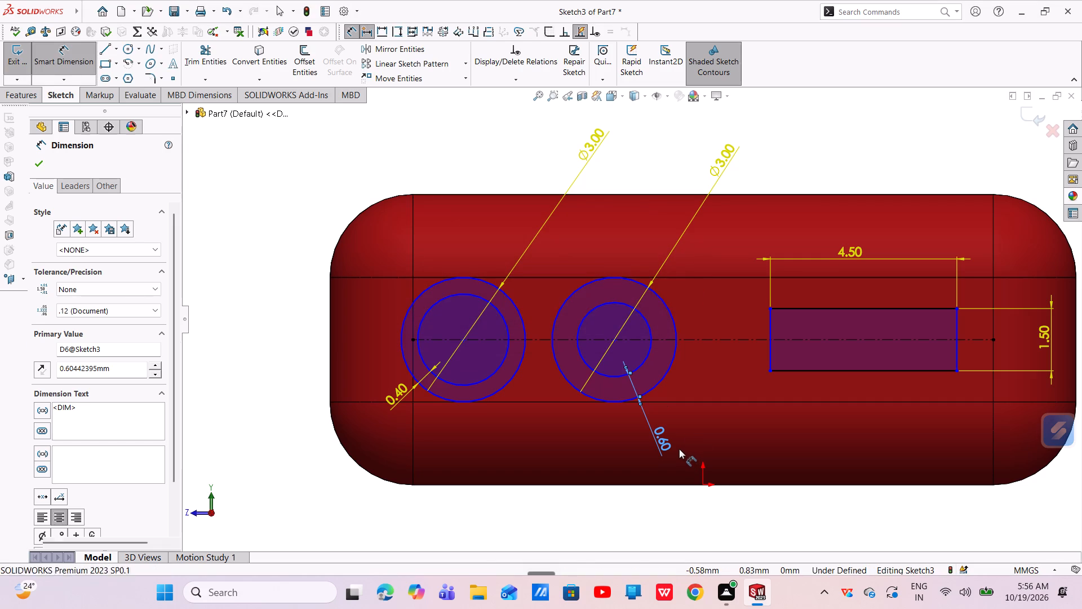
# Add an equal relation between the two outer circles.
pyautogui.click(524, 345)
pyautogui.keyDown('ctrl'); pyautogui.click(567, 320); pyautogui.keyUp('ctrl')
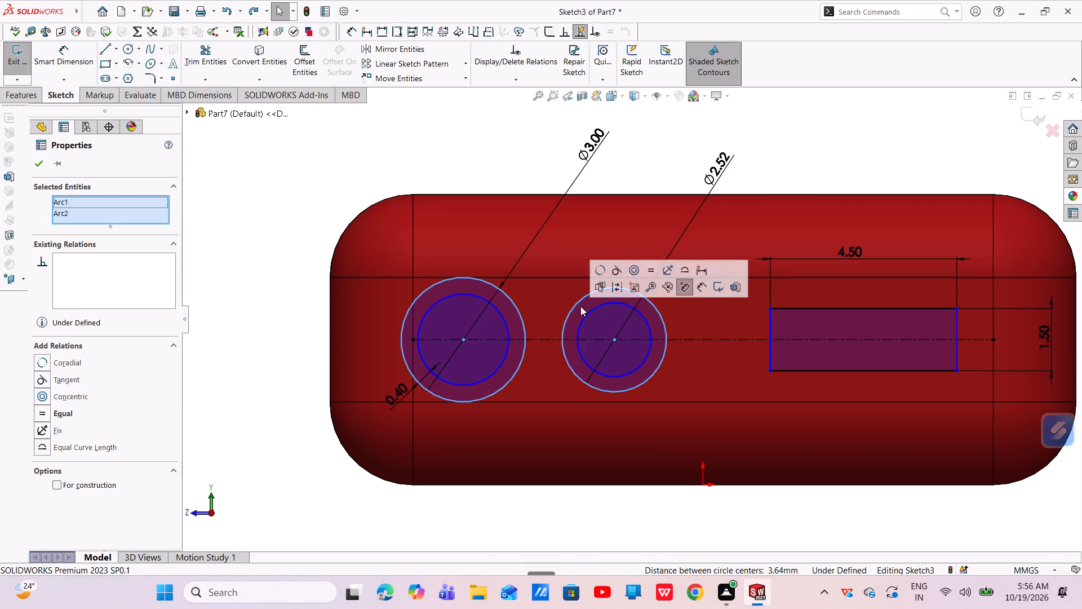
pyautogui.click(649, 269)
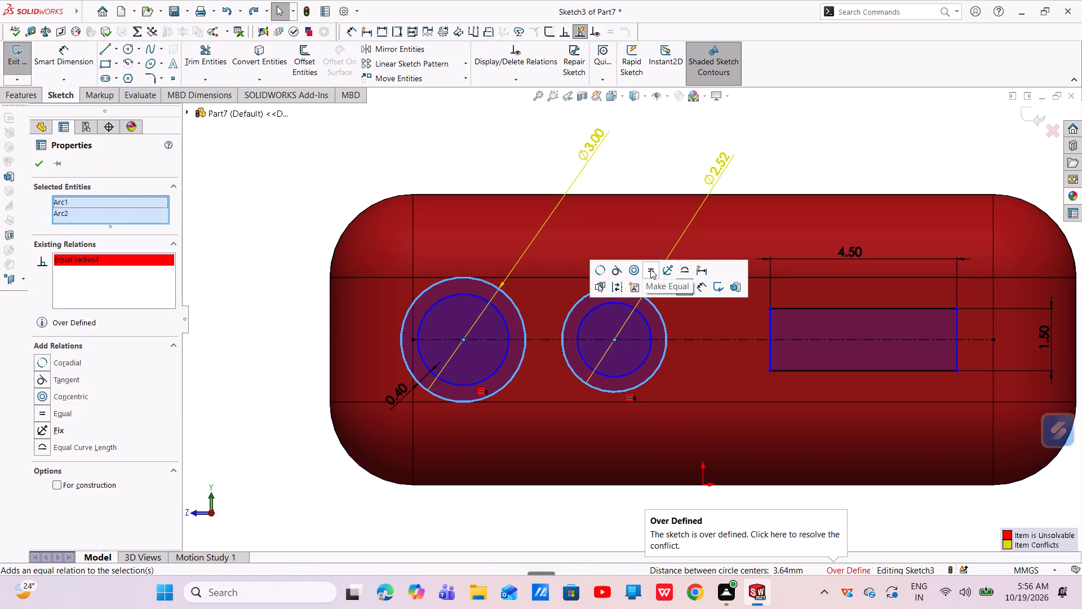
pyautogui.press('Escape')
pyautogui.press('Escape')
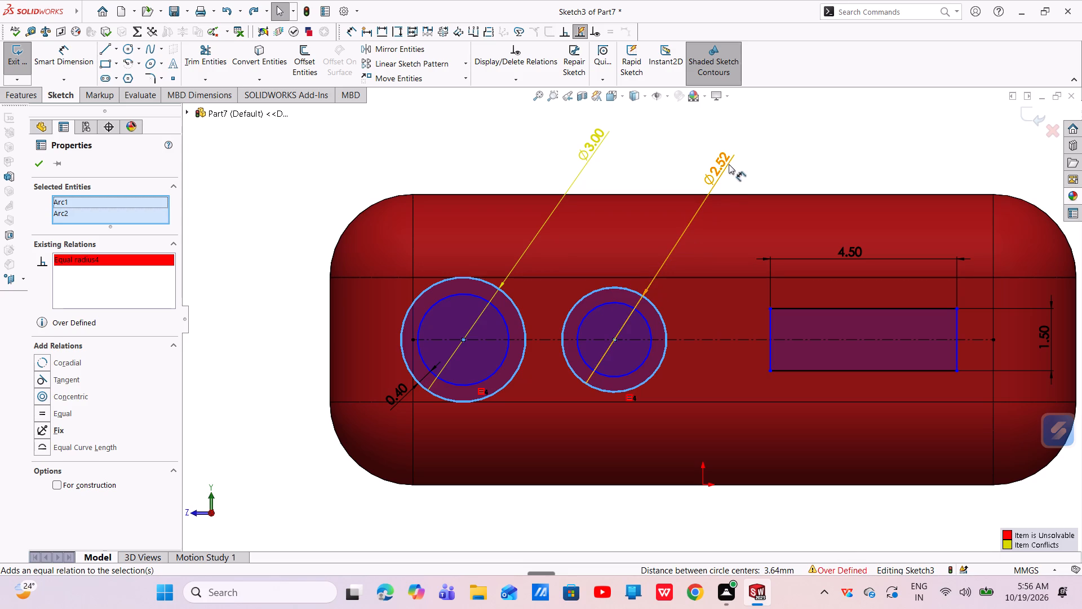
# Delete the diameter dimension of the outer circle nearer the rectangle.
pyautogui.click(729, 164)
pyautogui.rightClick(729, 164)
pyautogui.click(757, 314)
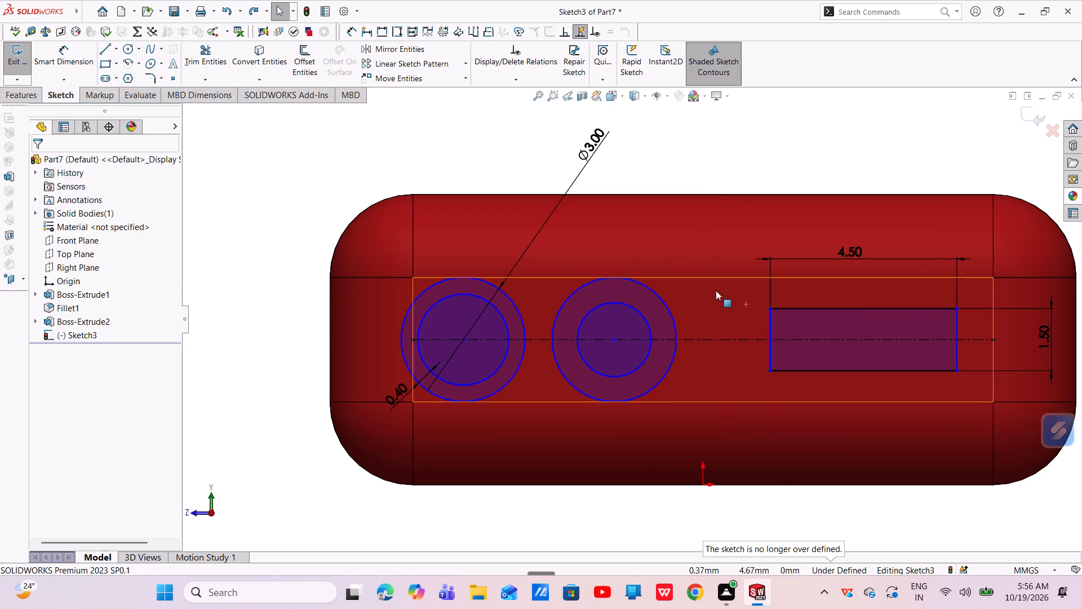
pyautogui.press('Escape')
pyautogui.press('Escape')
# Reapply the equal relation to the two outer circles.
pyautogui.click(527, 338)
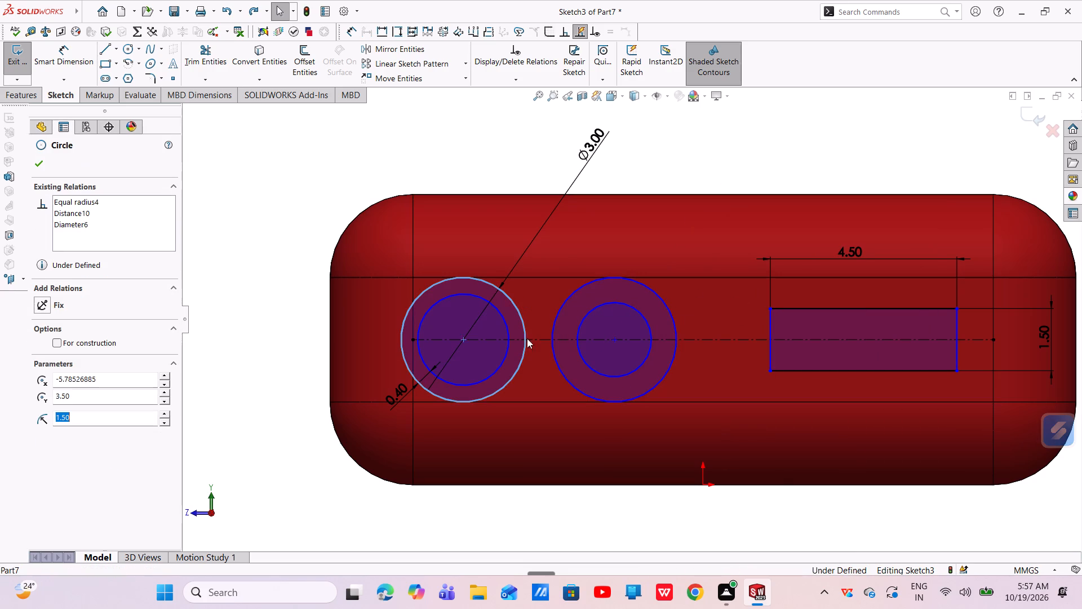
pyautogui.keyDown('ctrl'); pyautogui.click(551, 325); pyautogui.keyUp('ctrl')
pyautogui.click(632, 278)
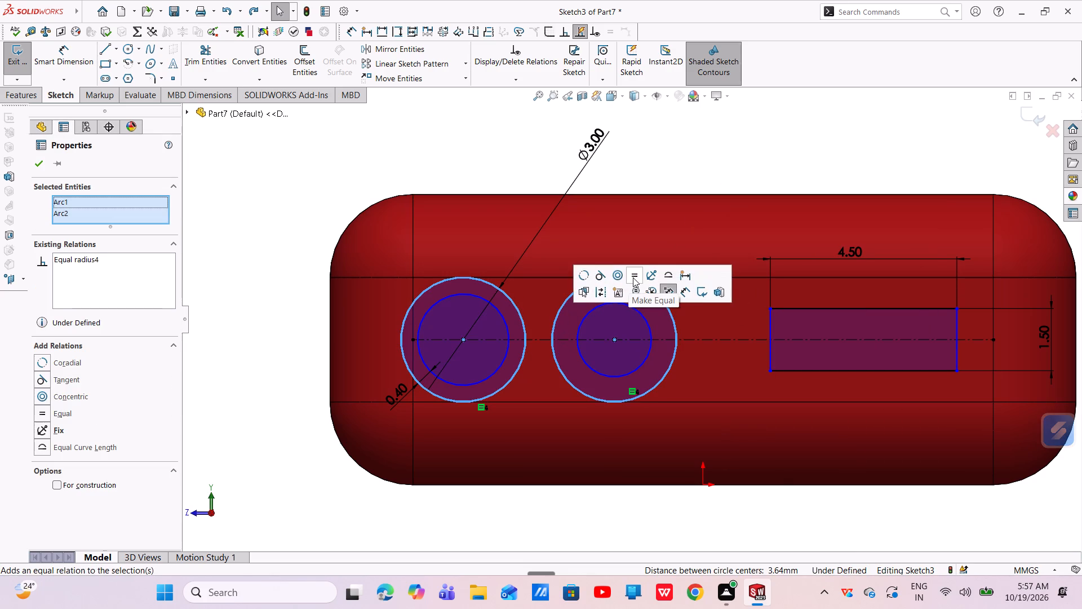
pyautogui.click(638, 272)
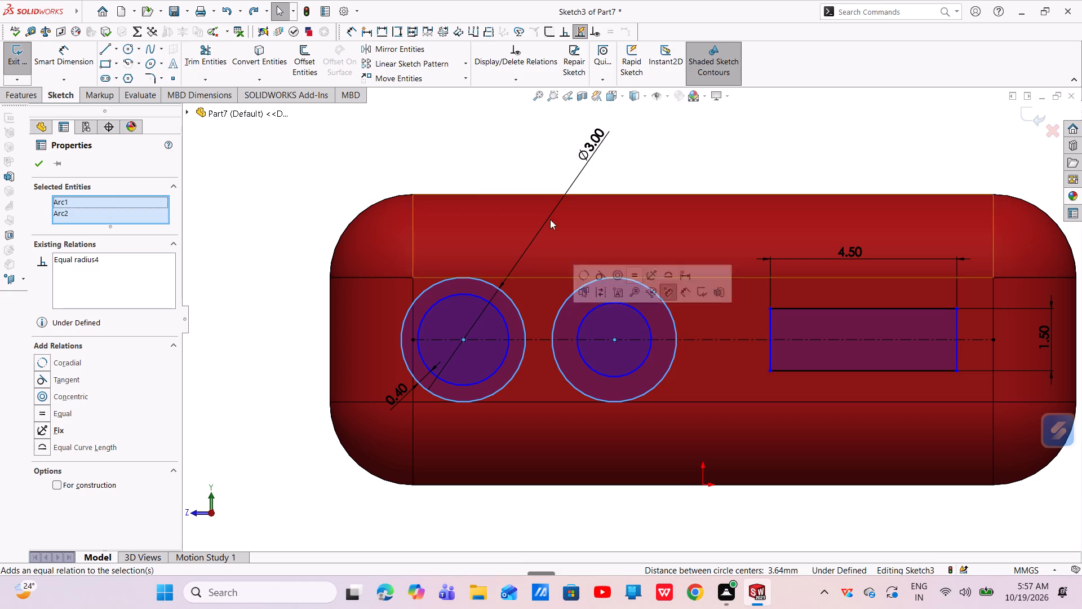
# Add an equal relation between the inner circles of the two ports.
pyautogui.click(33, 164)
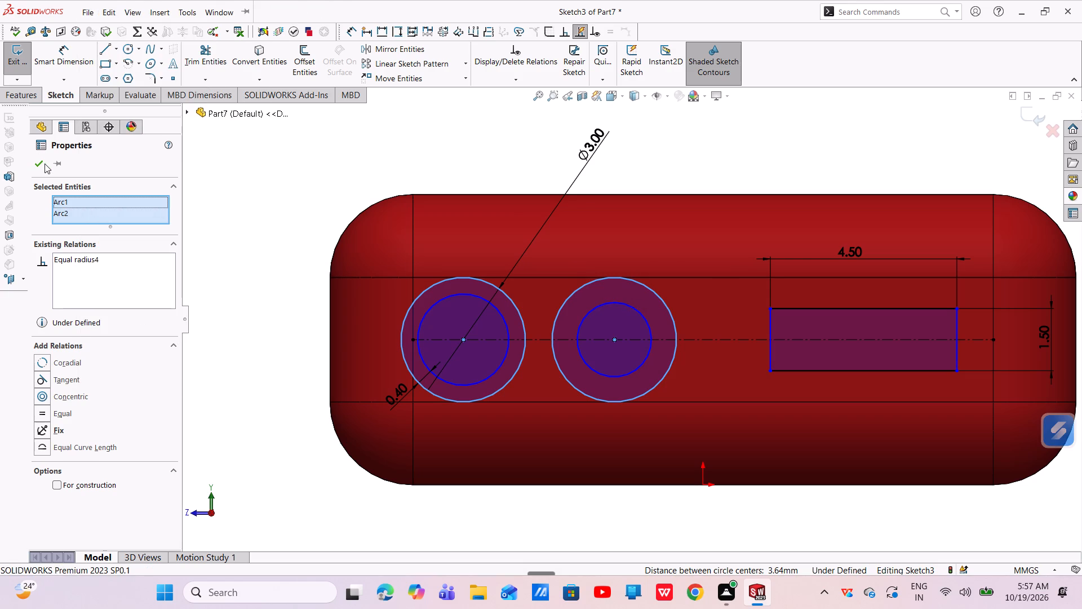
pyautogui.click(45, 164)
pyautogui.click(508, 335)
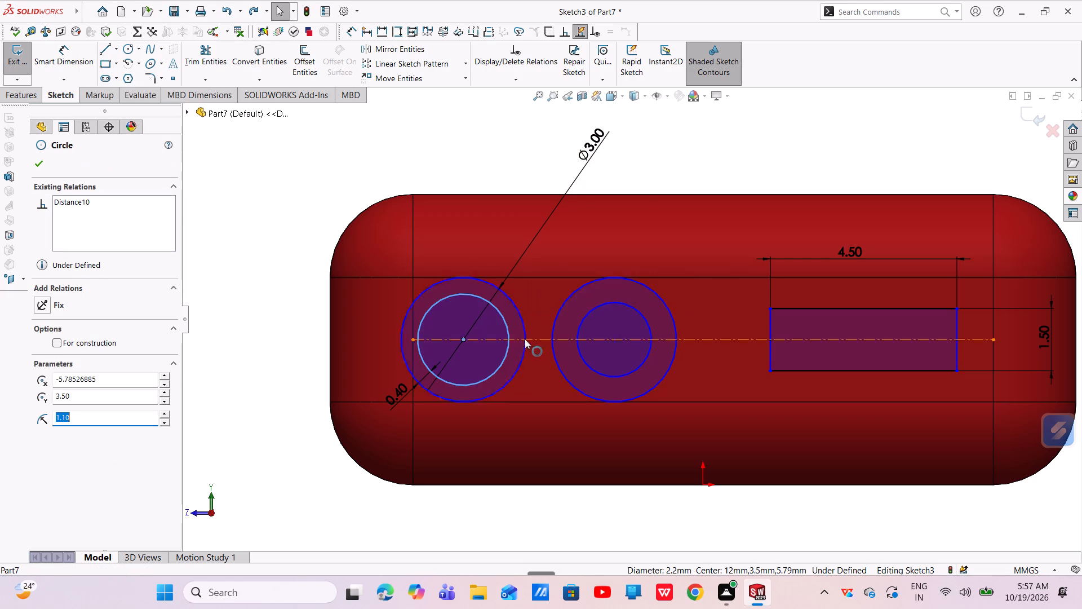
pyautogui.keyDown('ctrl'); pyautogui.click(577, 330); pyautogui.keyUp('ctrl')
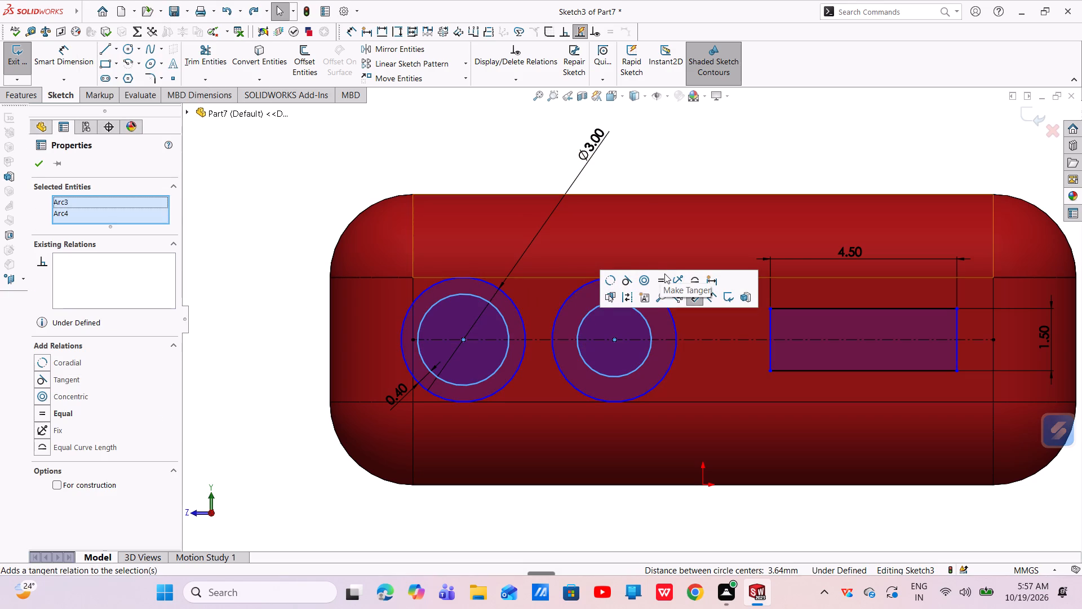
pyautogui.click(663, 277)
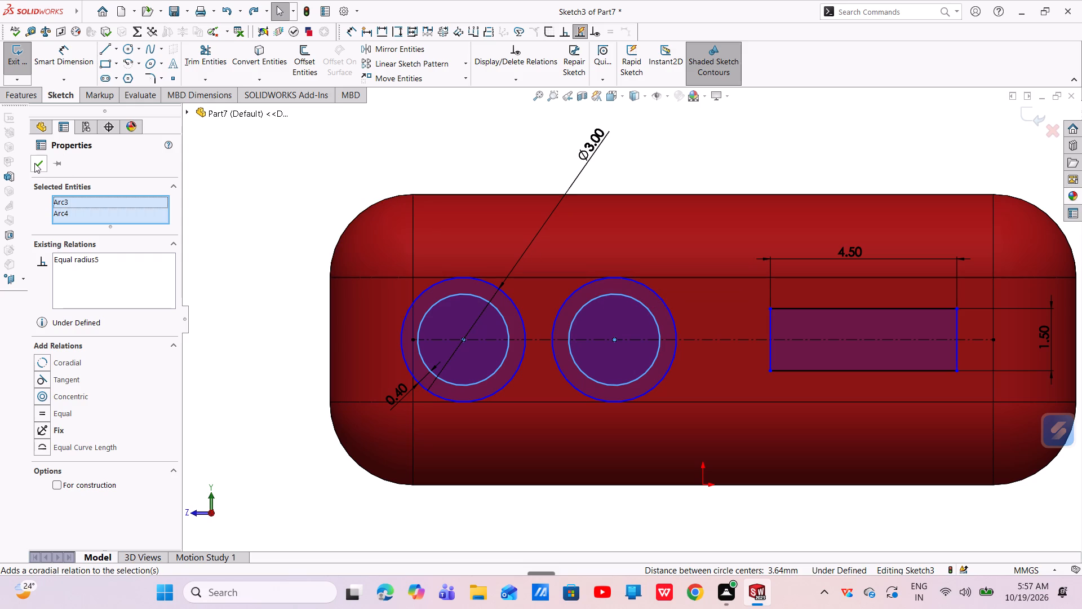
pyautogui.click(34, 163)
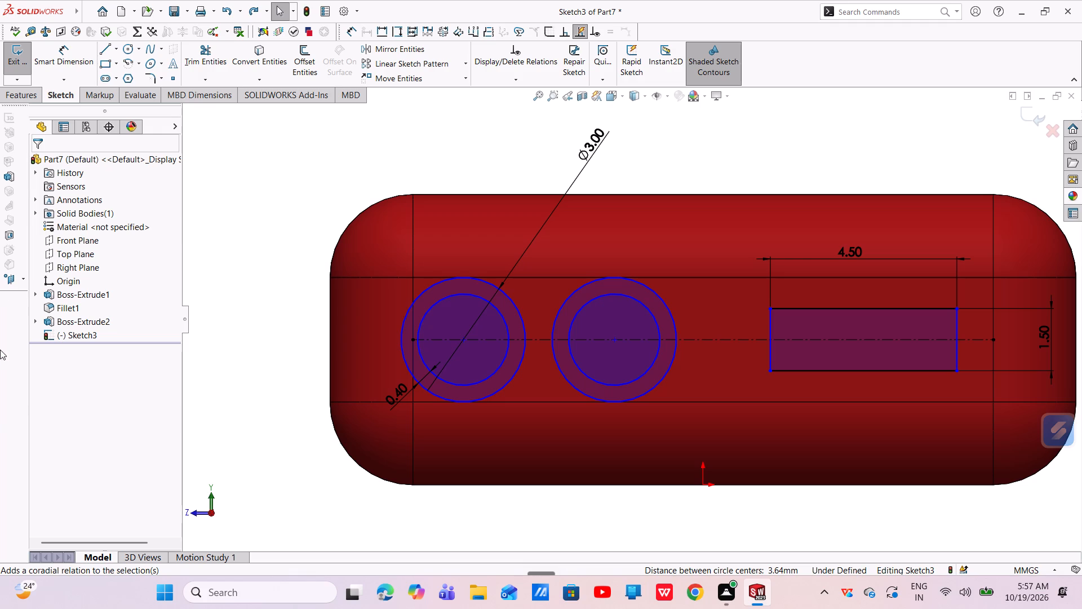
# Dimension the horizontal distance between the two ports' circle centres as 4.4 mm.
pyautogui.click(61, 50)
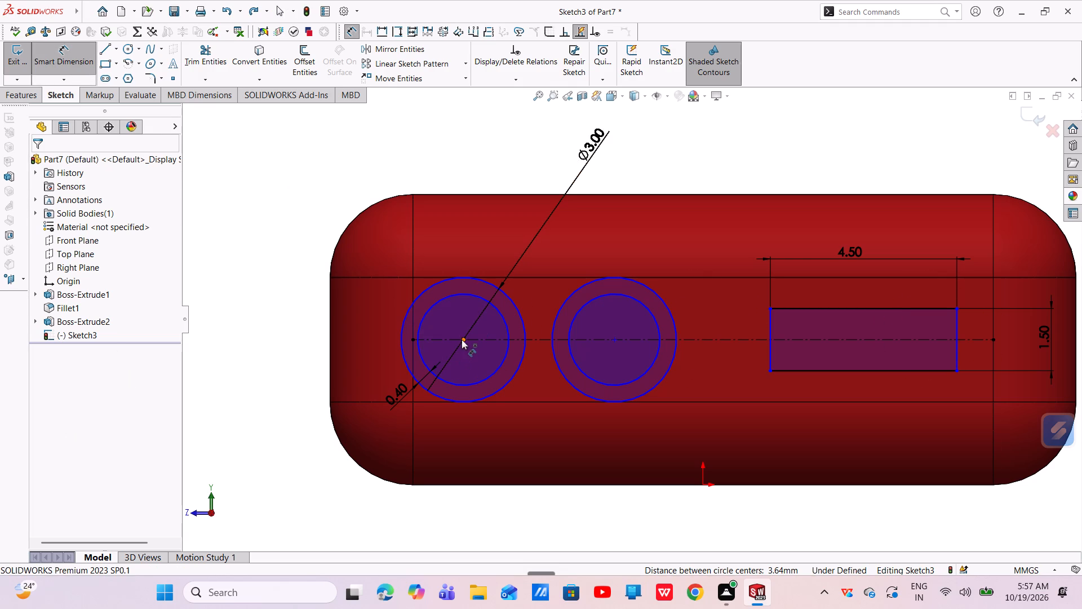
pyautogui.click(462, 339)
pyautogui.click(615, 341)
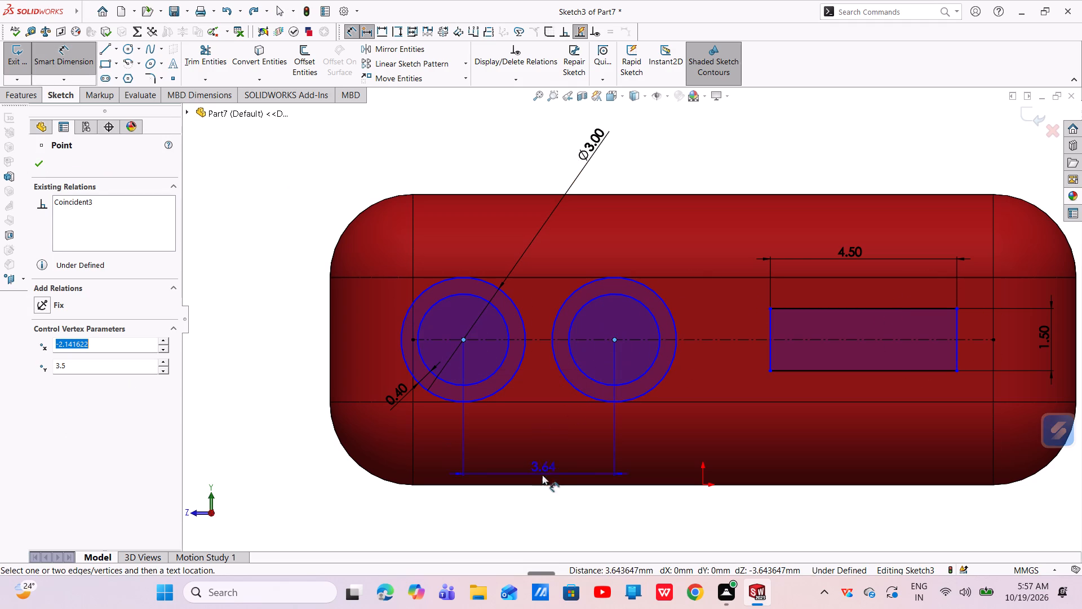
pyautogui.click(544, 495)
pyautogui.press('BackSpace')
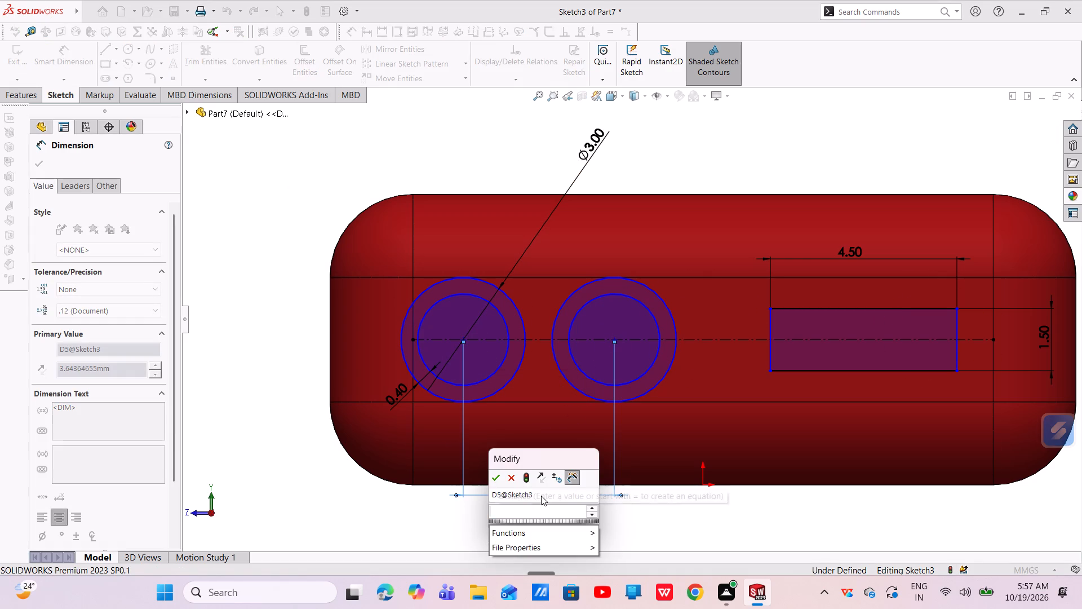
pyautogui.write('4.4')
pyautogui.press('Return')
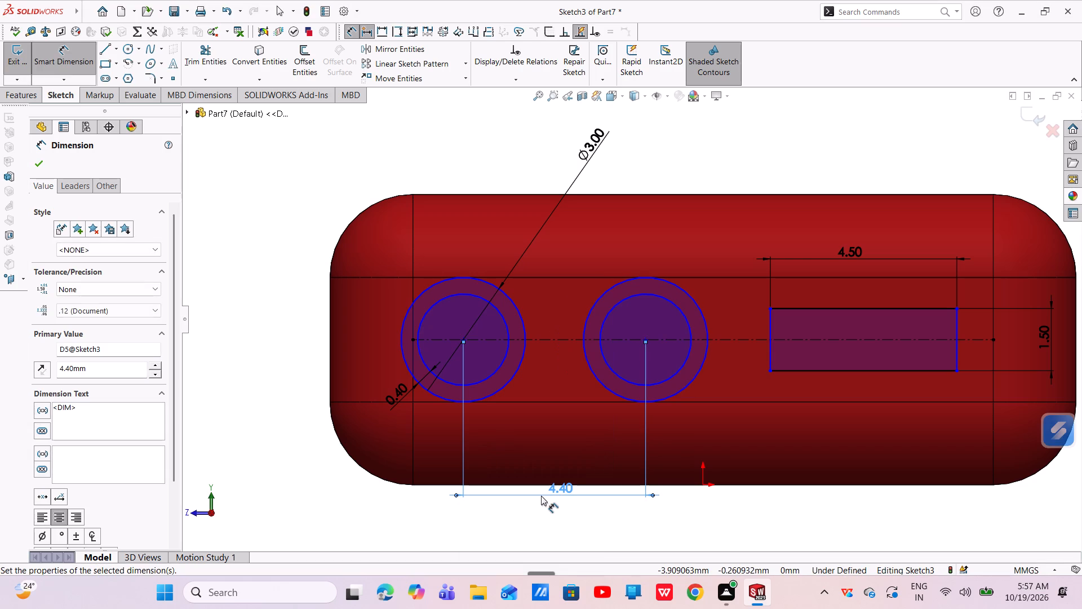
pyautogui.click(39, 162)
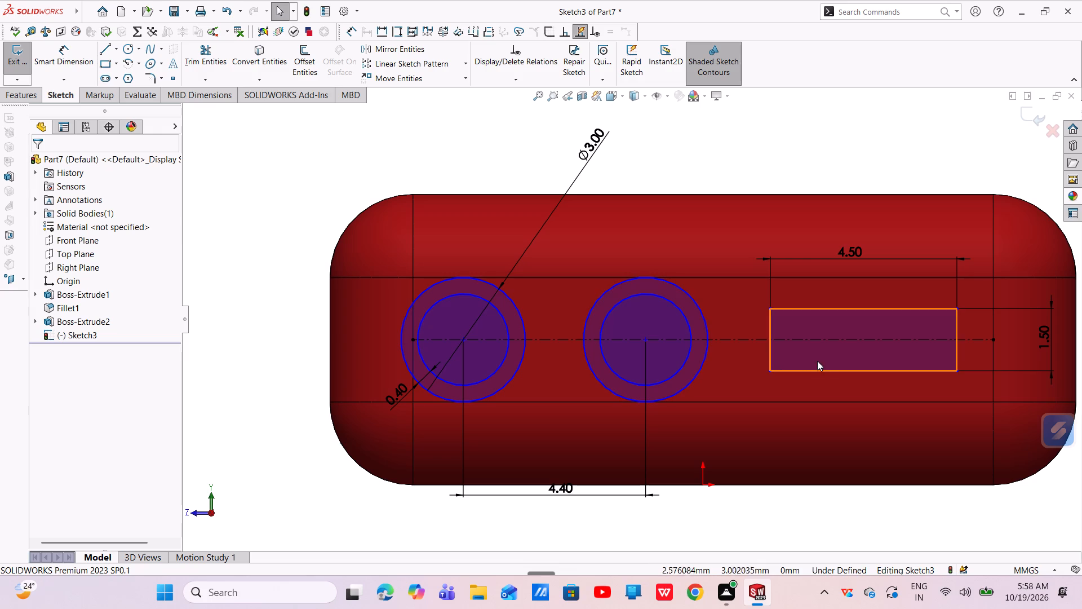
# Move the 4.50 × 1.50 rectangle slightly along the centreline, away from the circles.
pyautogui.moveTo(770, 332); pyautogui.dragTo(786, 338)
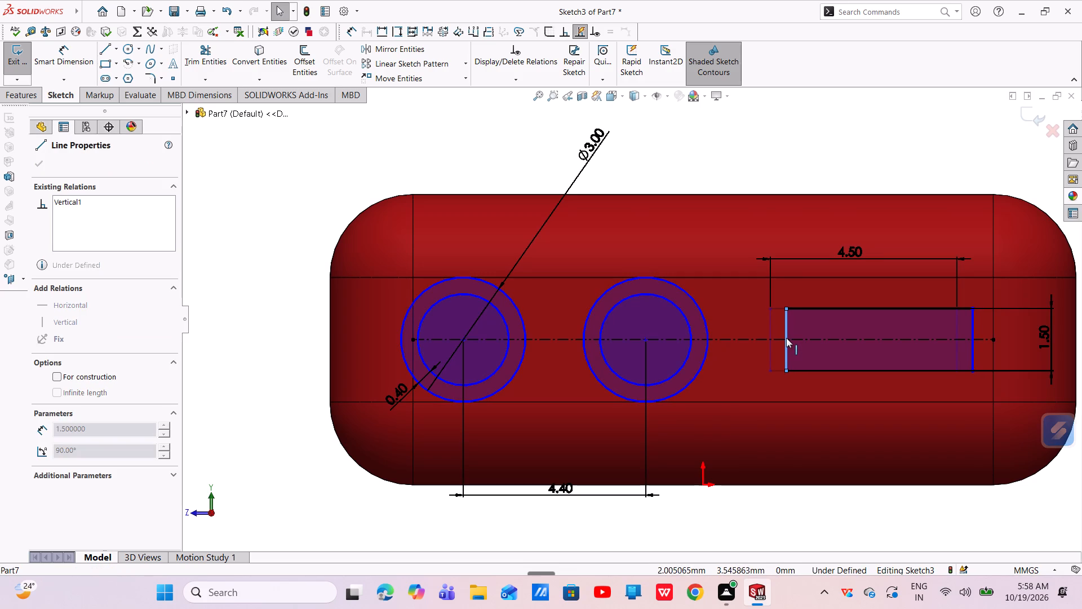
pyautogui.moveTo(786, 338); pyautogui.dragTo(784, 338)
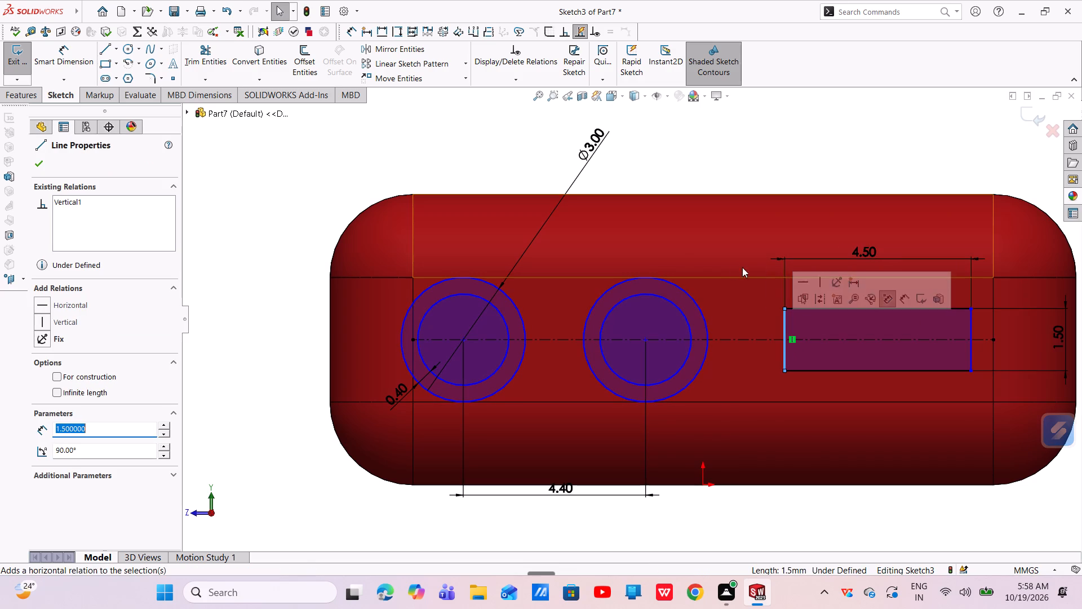
pyautogui.click(806, 146)
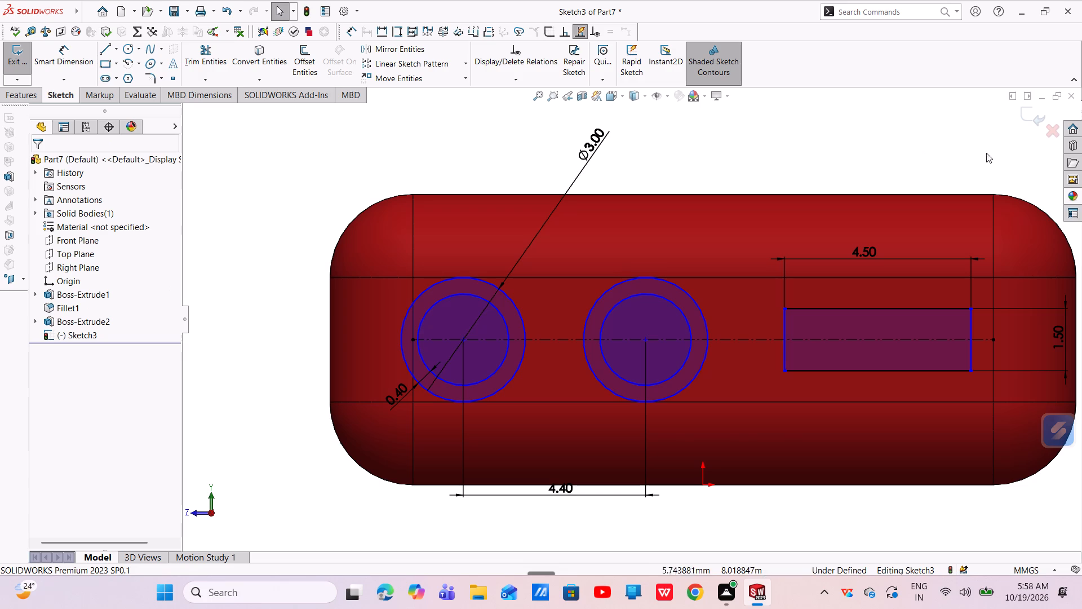
# Extrude the port sketch as a blind boss 4 mm deep, merged with the block.
pyautogui.click(21, 95)
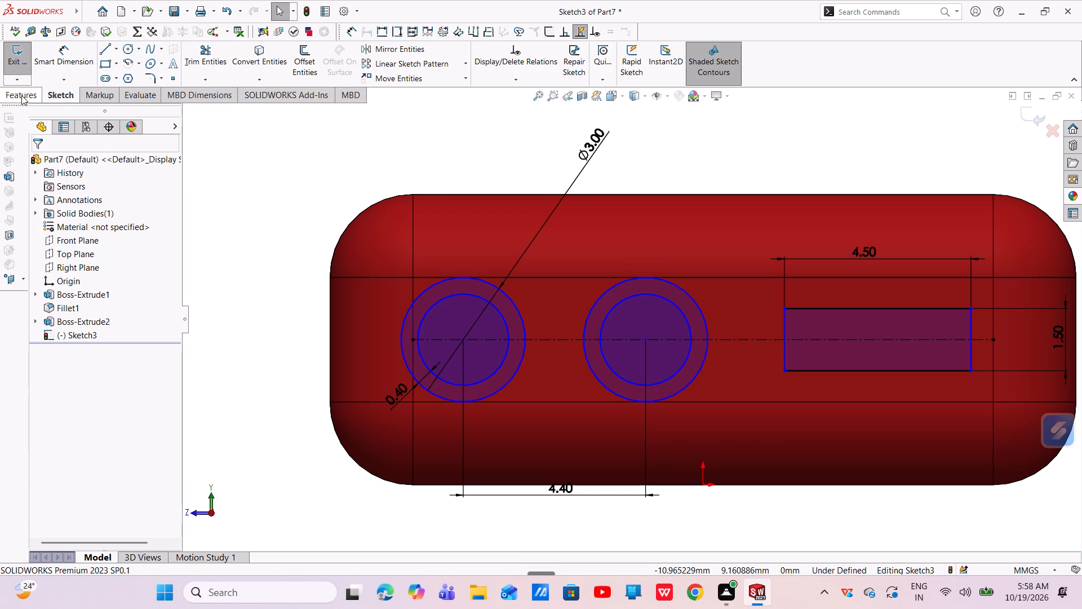
pyautogui.click(42, 69)
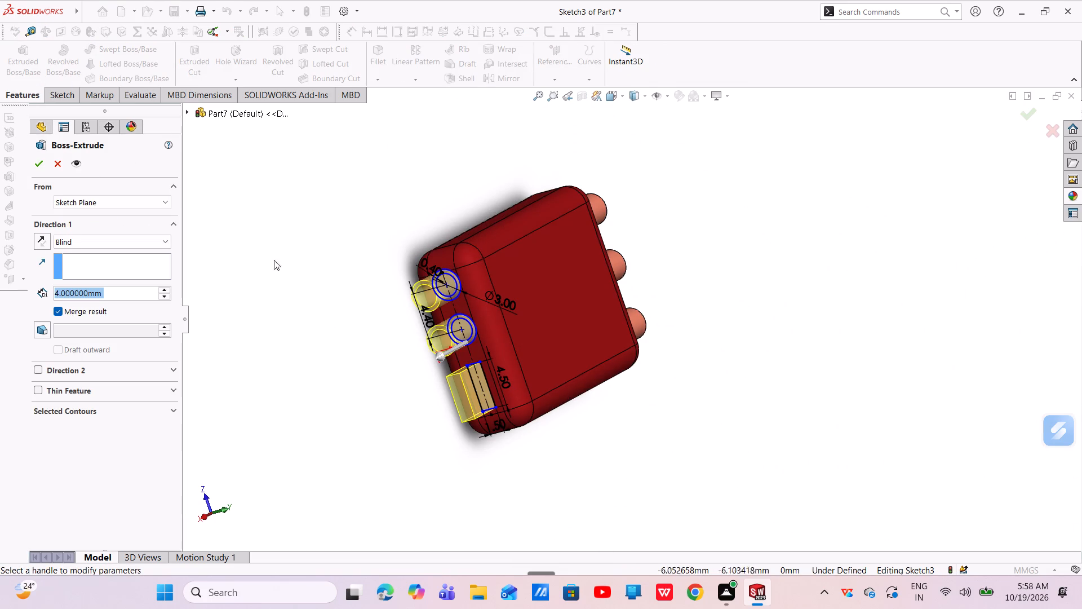
pyautogui.click(43, 164)
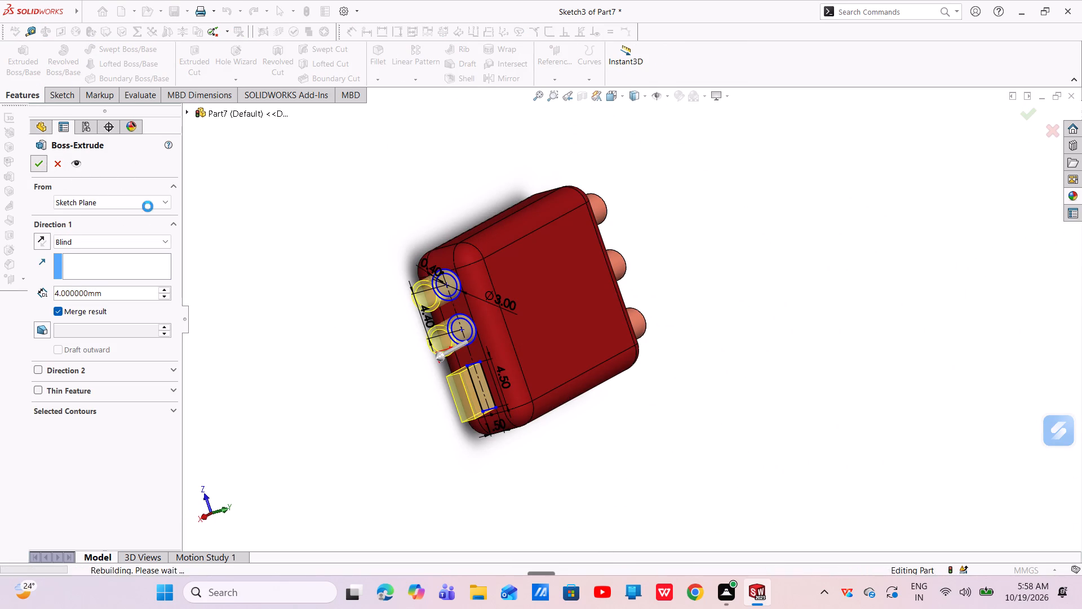
# Apply the polished copper appearance to the broad side face of the extruded rectangular port.
pyautogui.scroll(-2, 498, 398)
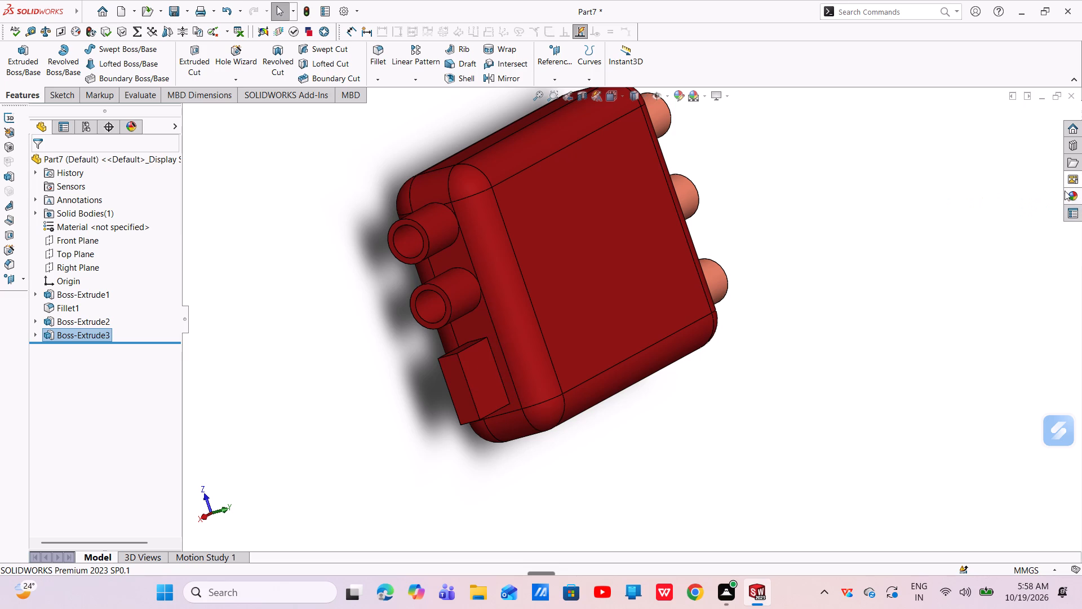
pyautogui.click(472, 384)
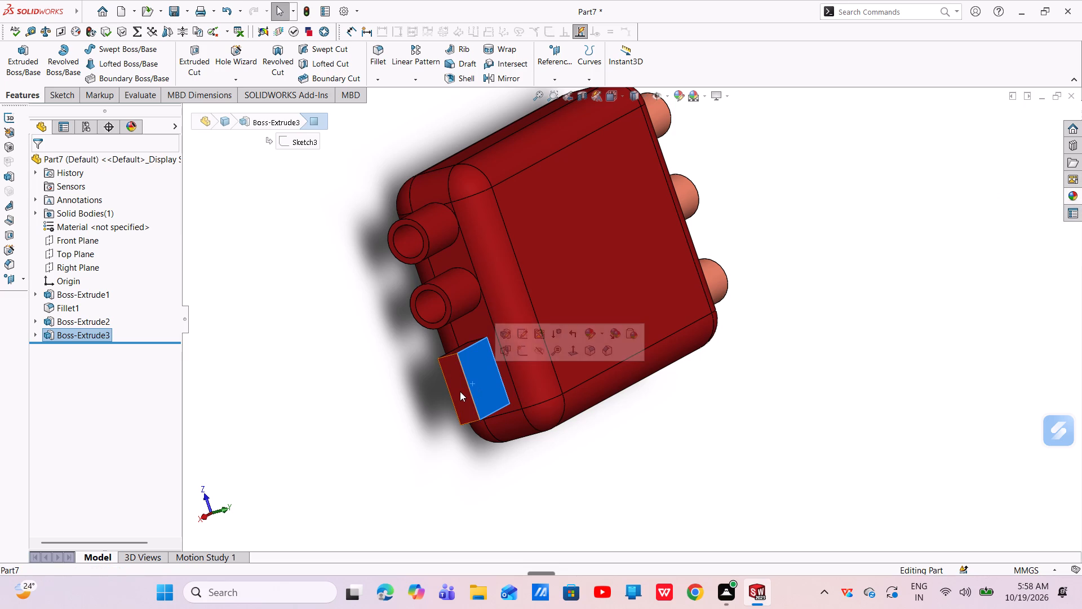
pyautogui.click(462, 391)
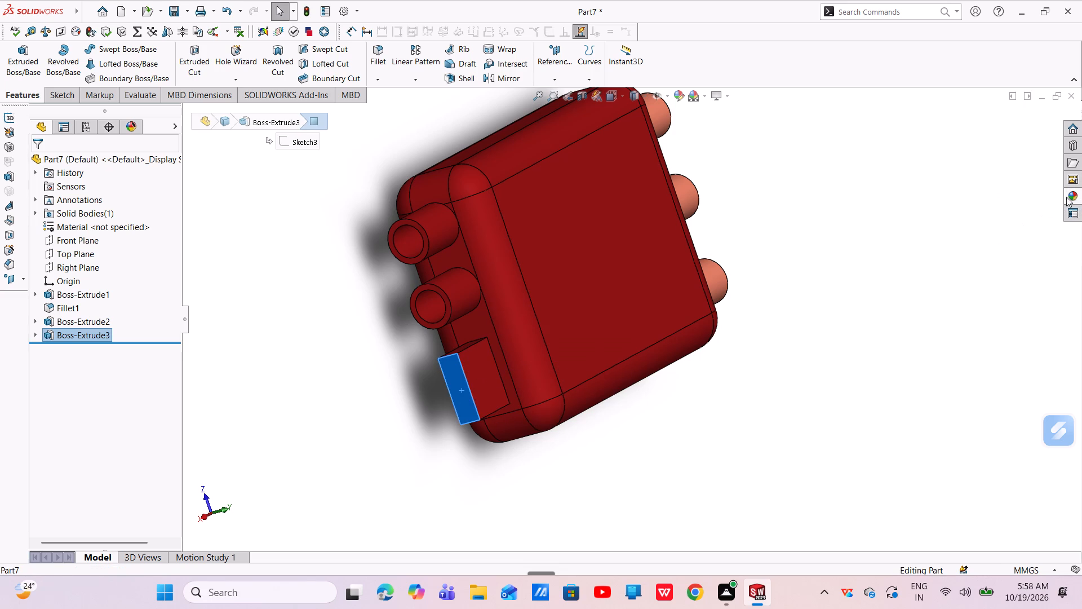
pyautogui.click(1071, 192)
pyautogui.moveTo(996, 307); pyautogui.dragTo(453, 397)
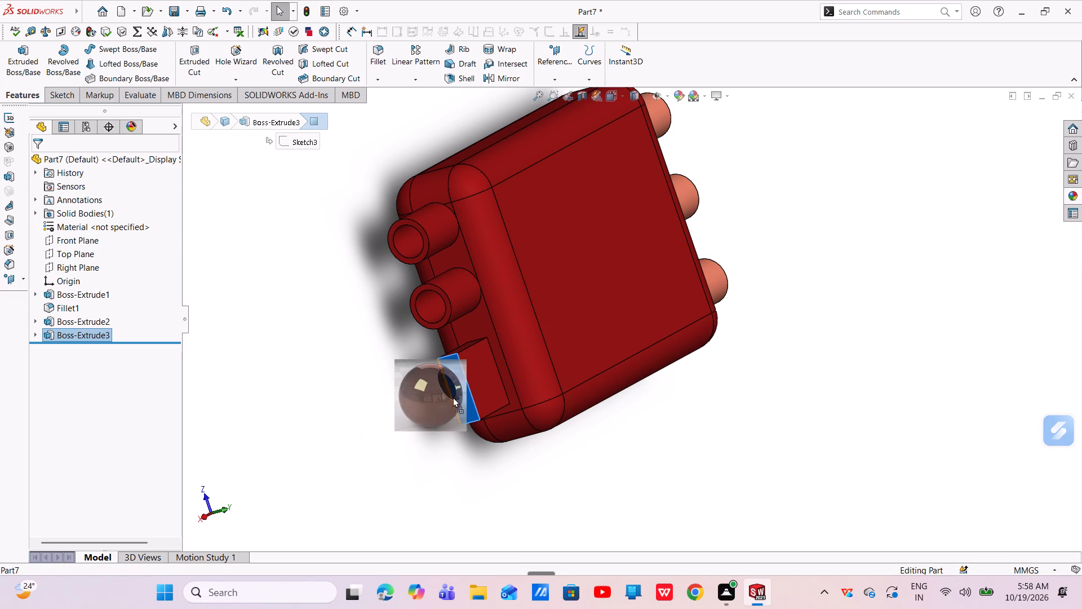
pyautogui.moveTo(453, 397); pyautogui.dragTo(478, 385)
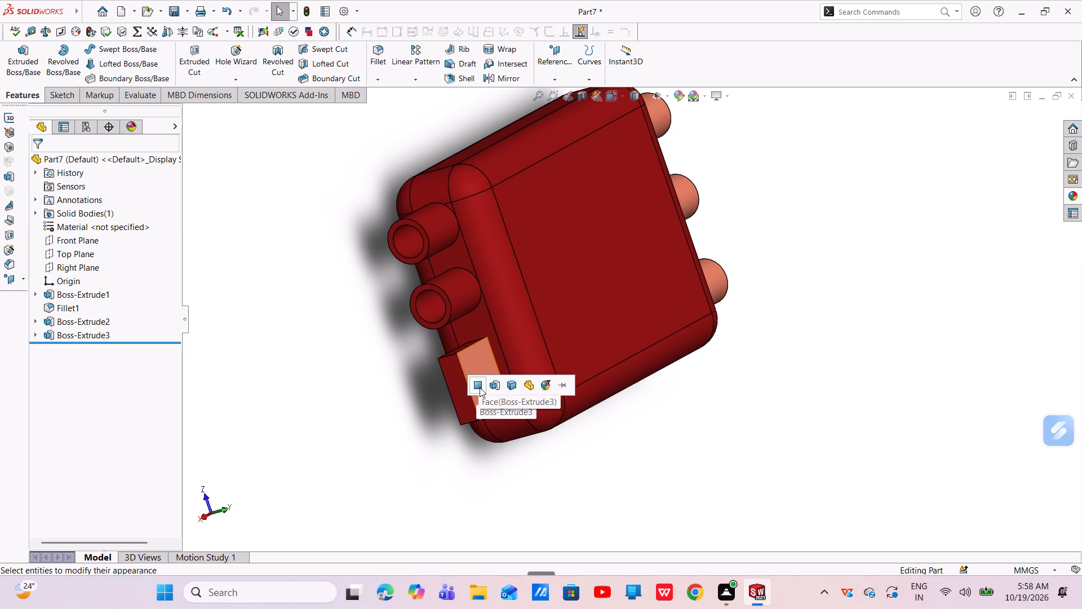
pyautogui.click(480, 387)
# Apply the polished copper appearance to the outer cylindrical faces of both round ports.
pyautogui.click(1071, 193)
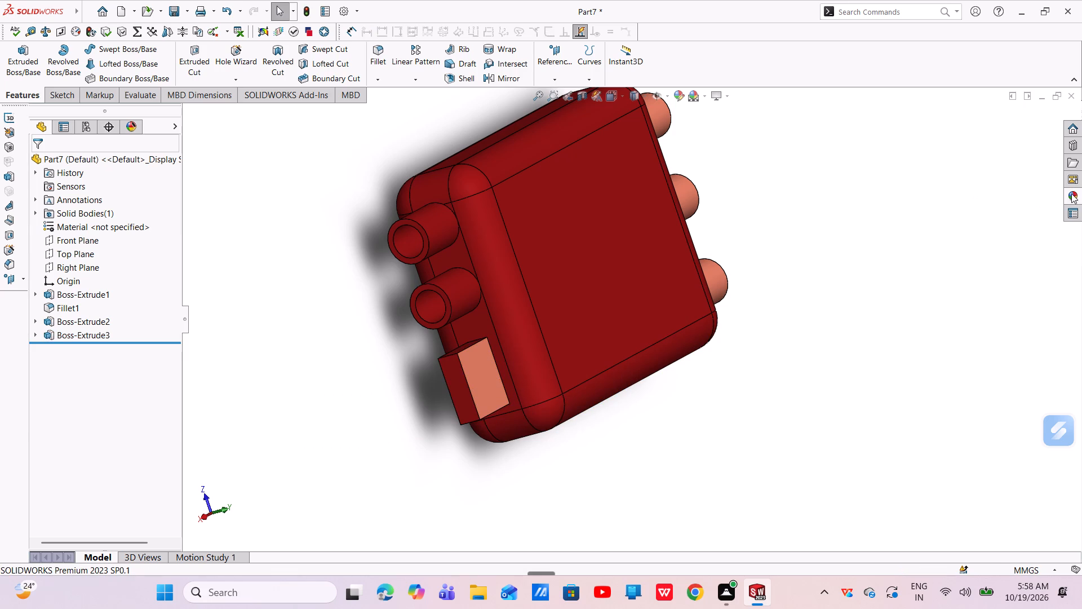
pyautogui.moveTo(997, 310); pyautogui.dragTo(431, 312)
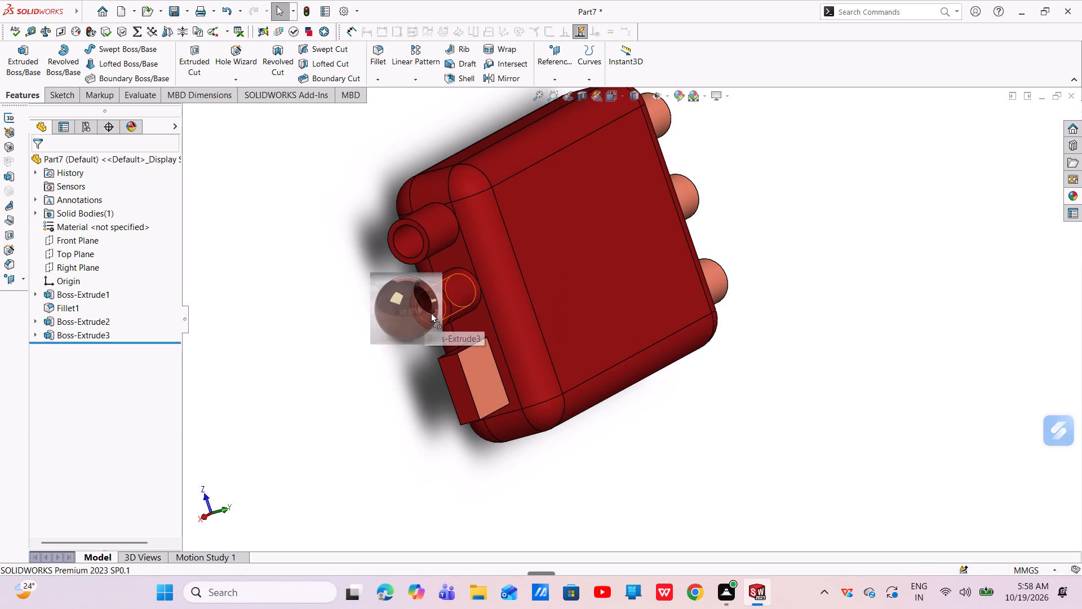
pyautogui.moveTo(431, 312); pyautogui.dragTo(451, 313)
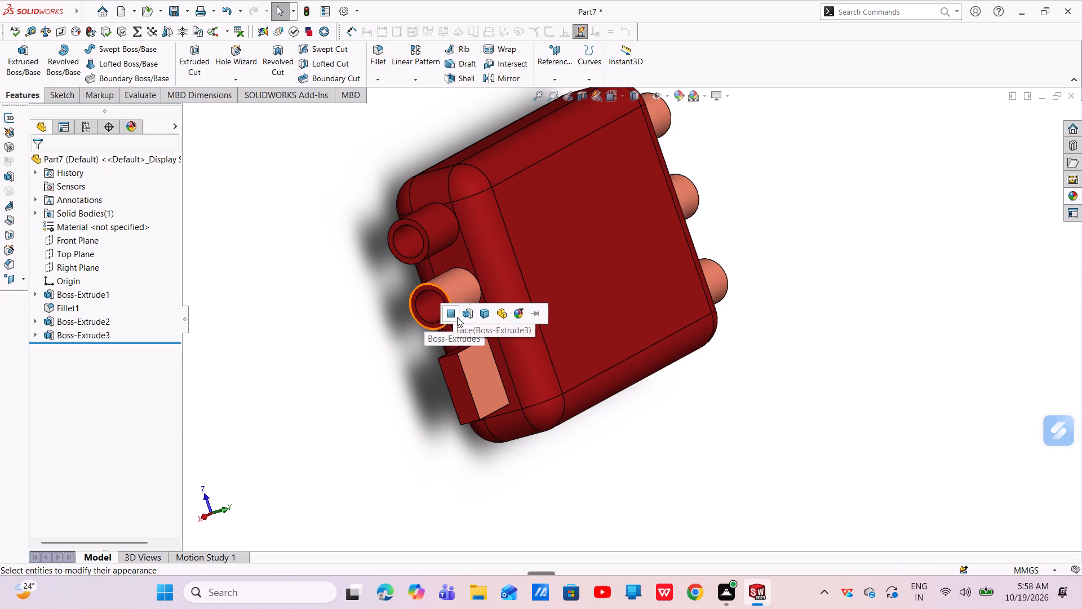
pyautogui.click(457, 317)
pyautogui.click(1072, 197)
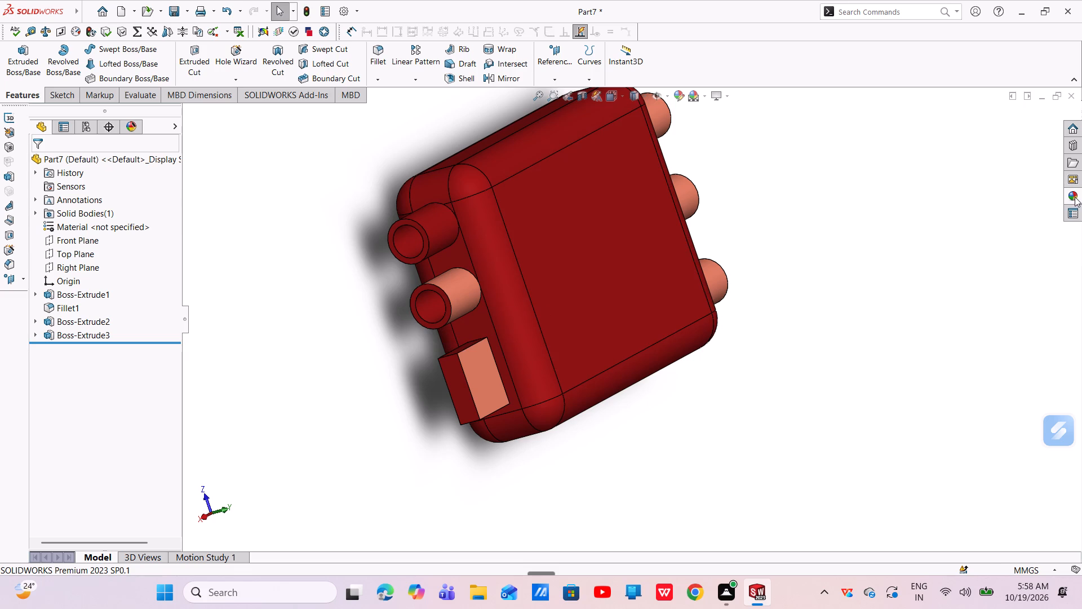
pyautogui.moveTo(1005, 313); pyautogui.dragTo(487, 257)
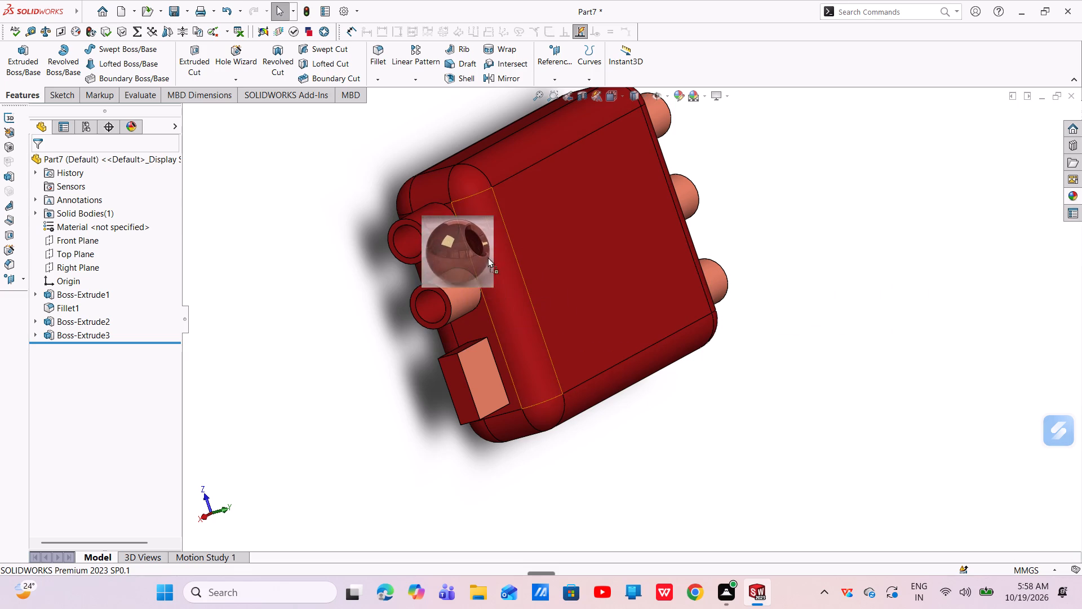
pyautogui.moveTo(487, 257); pyautogui.dragTo(444, 240)
pyautogui.click(447, 242)
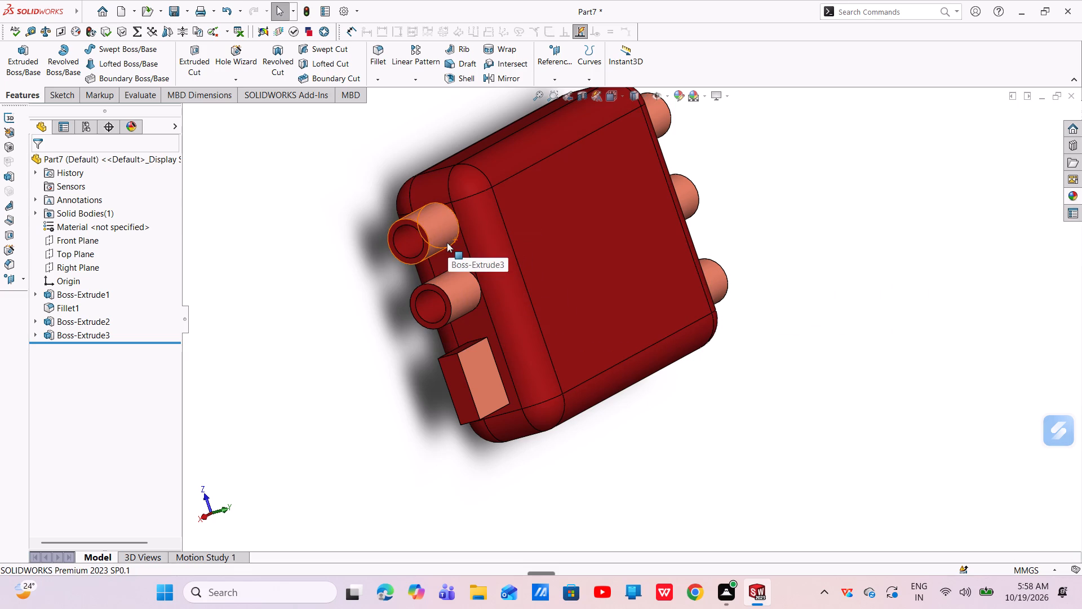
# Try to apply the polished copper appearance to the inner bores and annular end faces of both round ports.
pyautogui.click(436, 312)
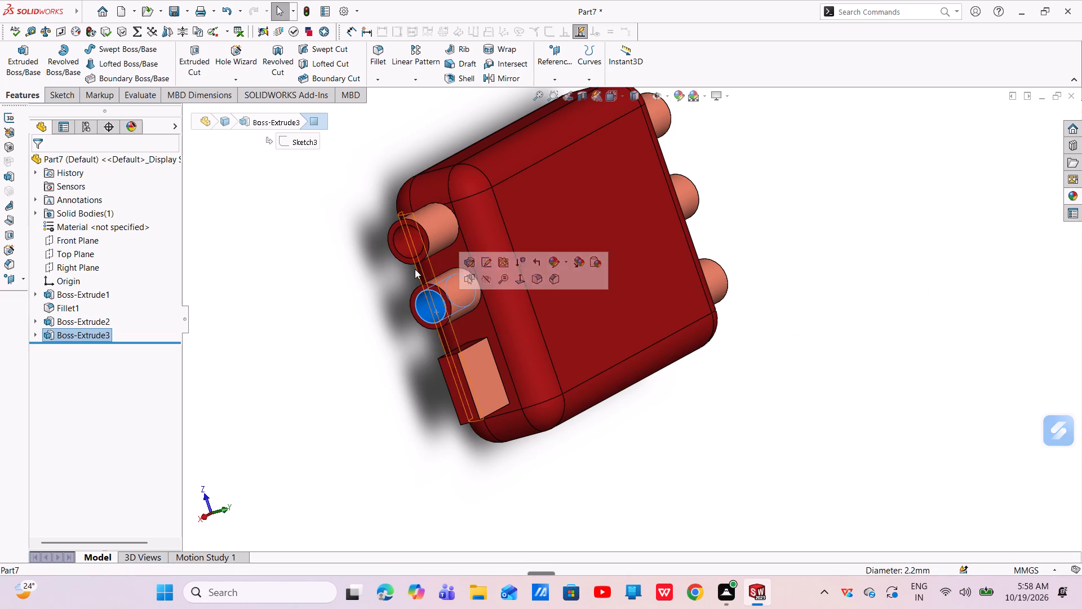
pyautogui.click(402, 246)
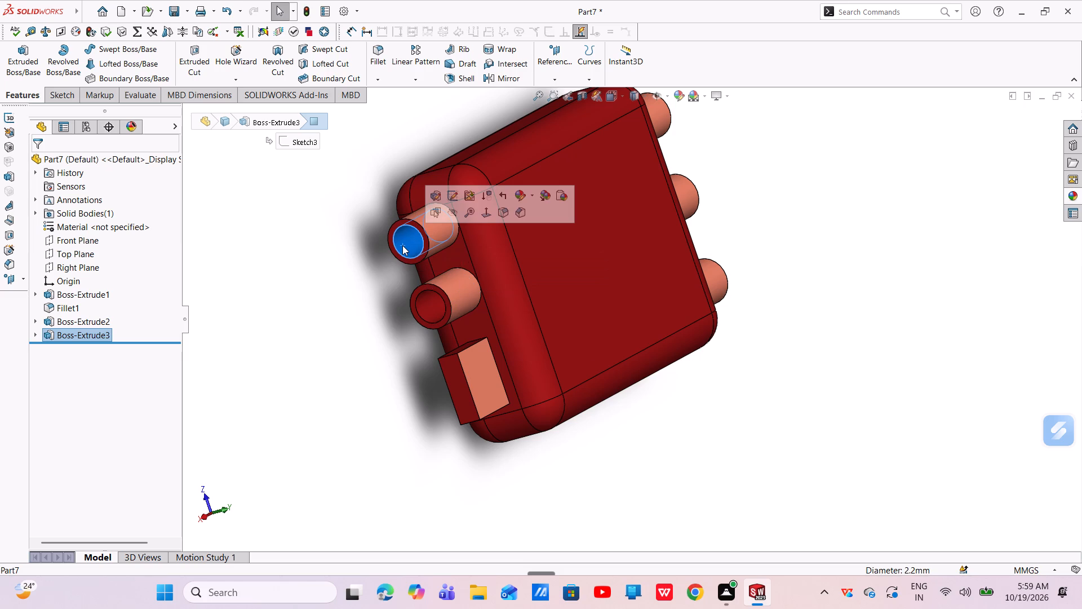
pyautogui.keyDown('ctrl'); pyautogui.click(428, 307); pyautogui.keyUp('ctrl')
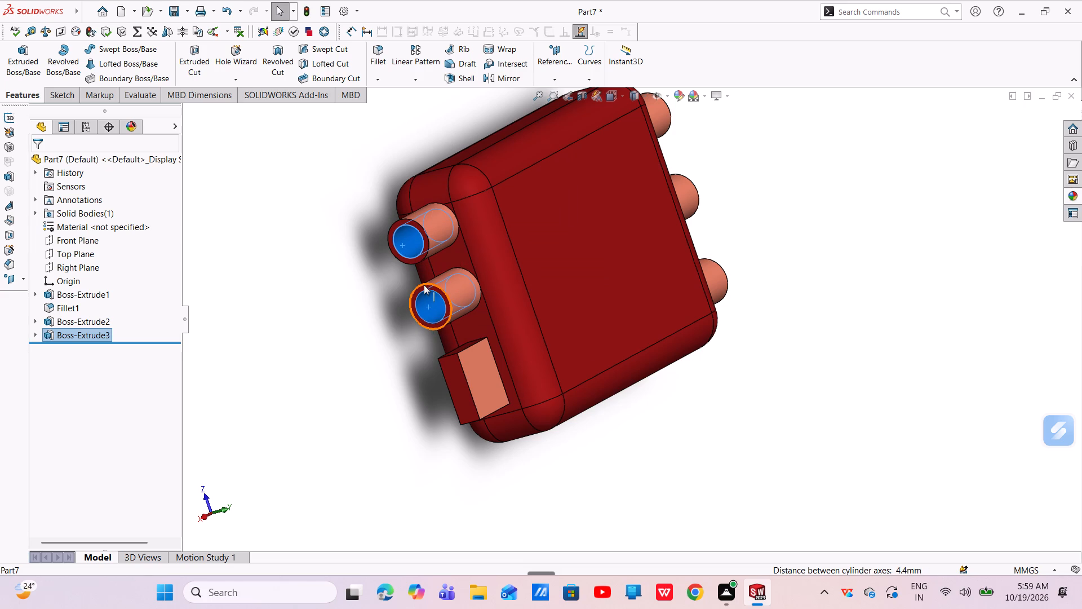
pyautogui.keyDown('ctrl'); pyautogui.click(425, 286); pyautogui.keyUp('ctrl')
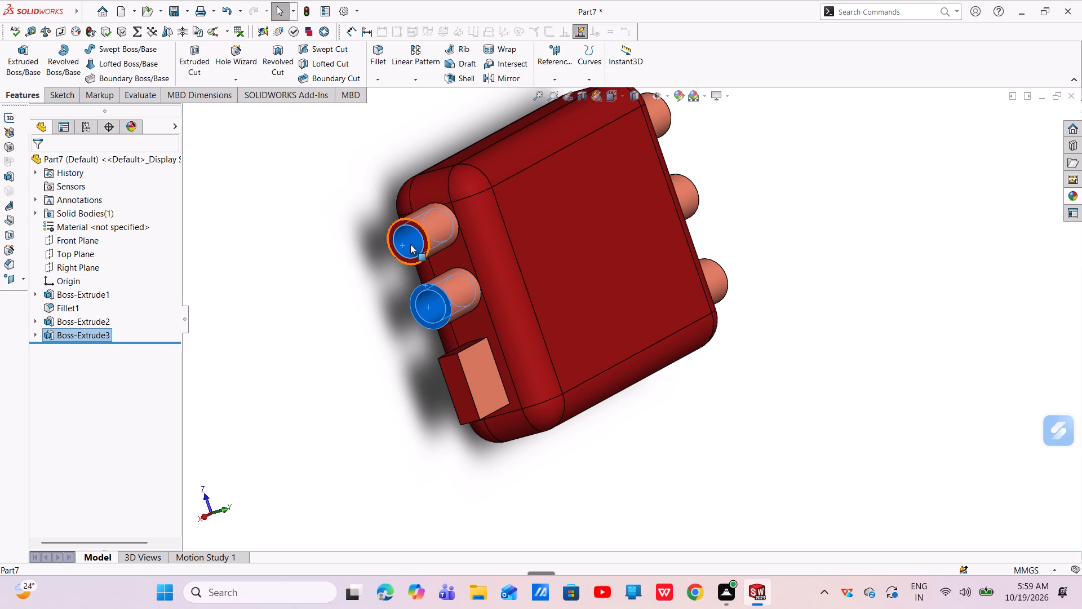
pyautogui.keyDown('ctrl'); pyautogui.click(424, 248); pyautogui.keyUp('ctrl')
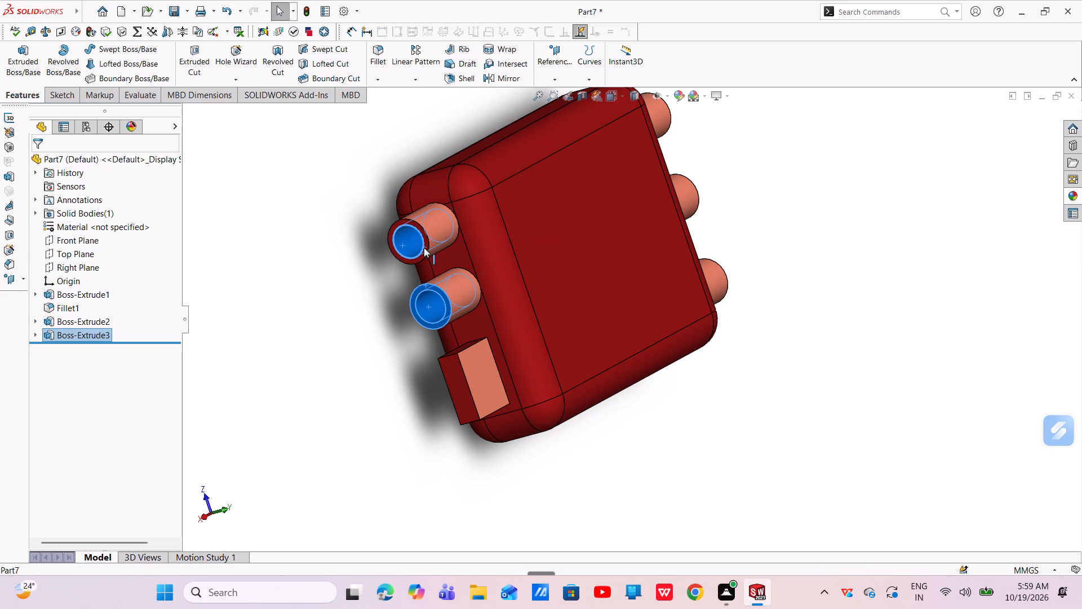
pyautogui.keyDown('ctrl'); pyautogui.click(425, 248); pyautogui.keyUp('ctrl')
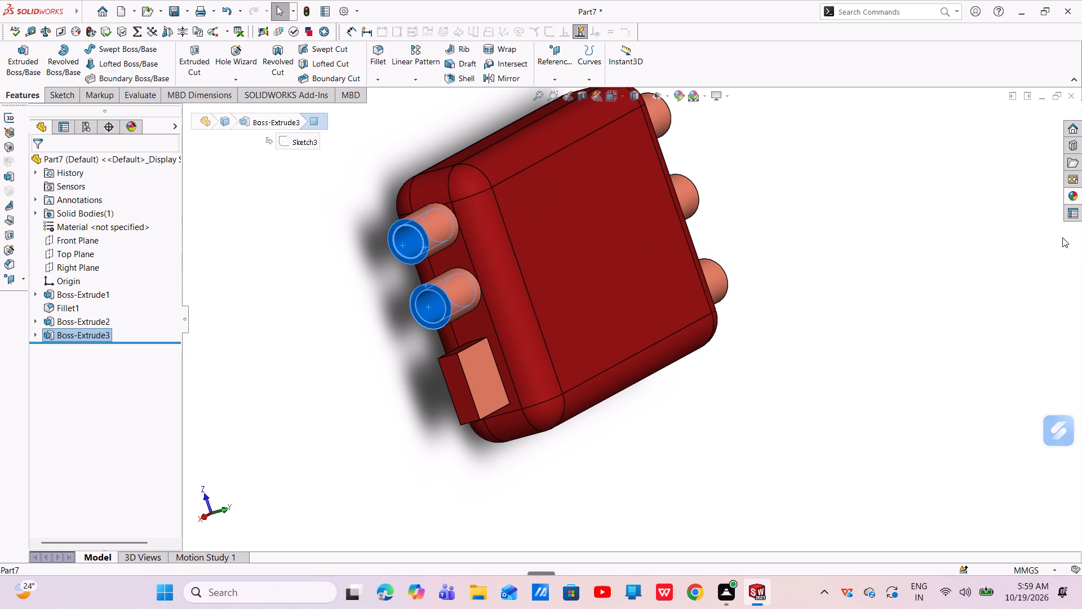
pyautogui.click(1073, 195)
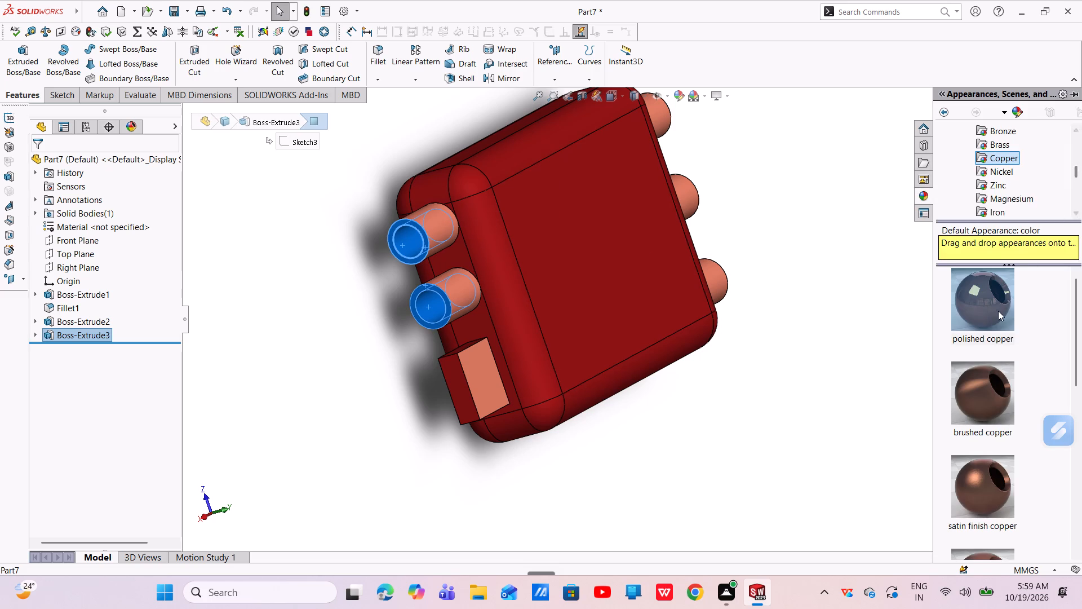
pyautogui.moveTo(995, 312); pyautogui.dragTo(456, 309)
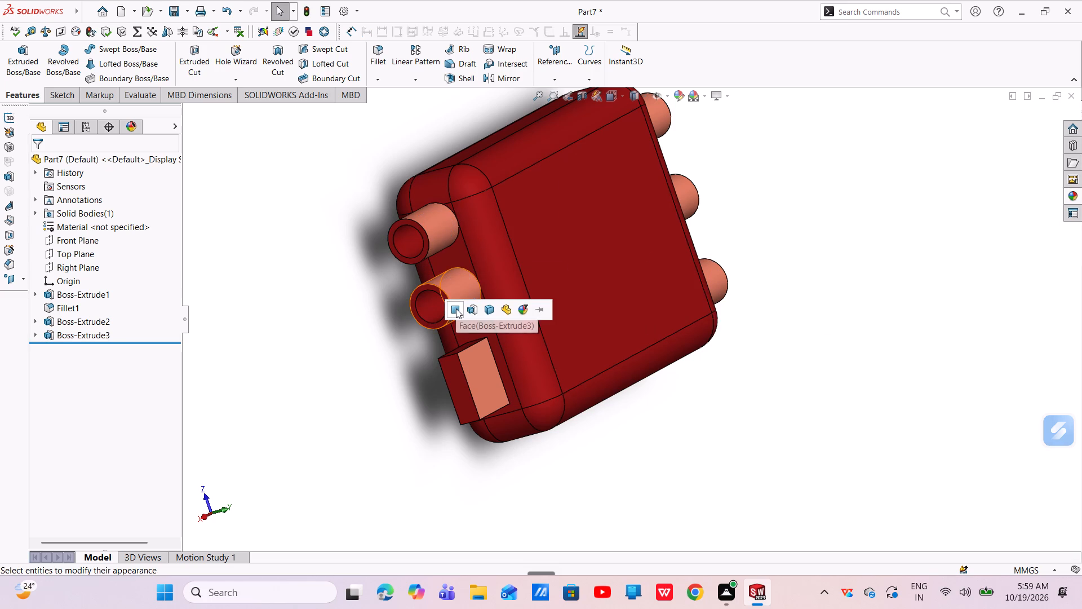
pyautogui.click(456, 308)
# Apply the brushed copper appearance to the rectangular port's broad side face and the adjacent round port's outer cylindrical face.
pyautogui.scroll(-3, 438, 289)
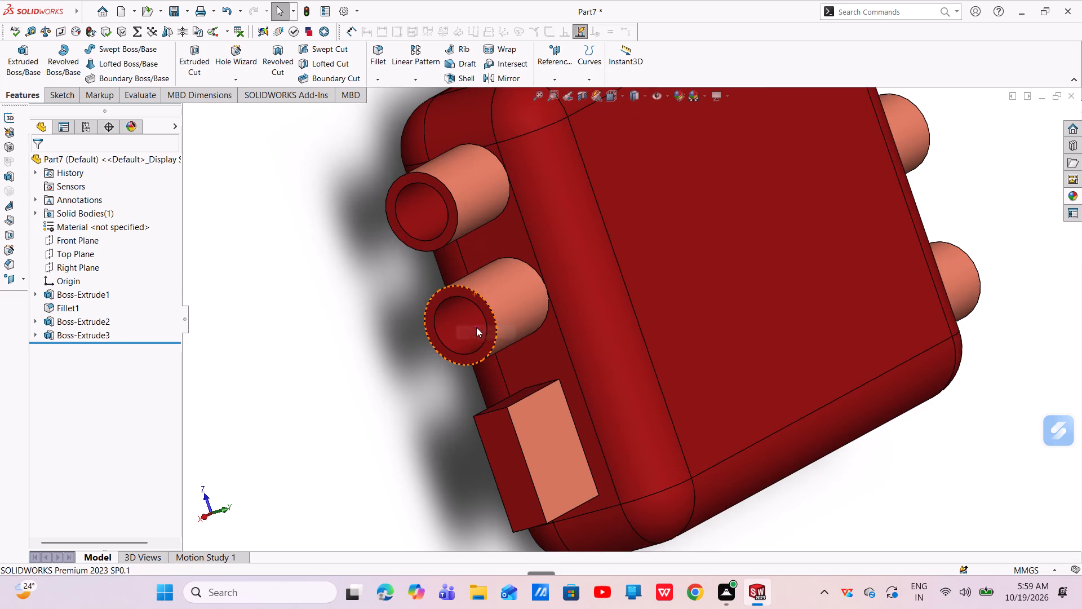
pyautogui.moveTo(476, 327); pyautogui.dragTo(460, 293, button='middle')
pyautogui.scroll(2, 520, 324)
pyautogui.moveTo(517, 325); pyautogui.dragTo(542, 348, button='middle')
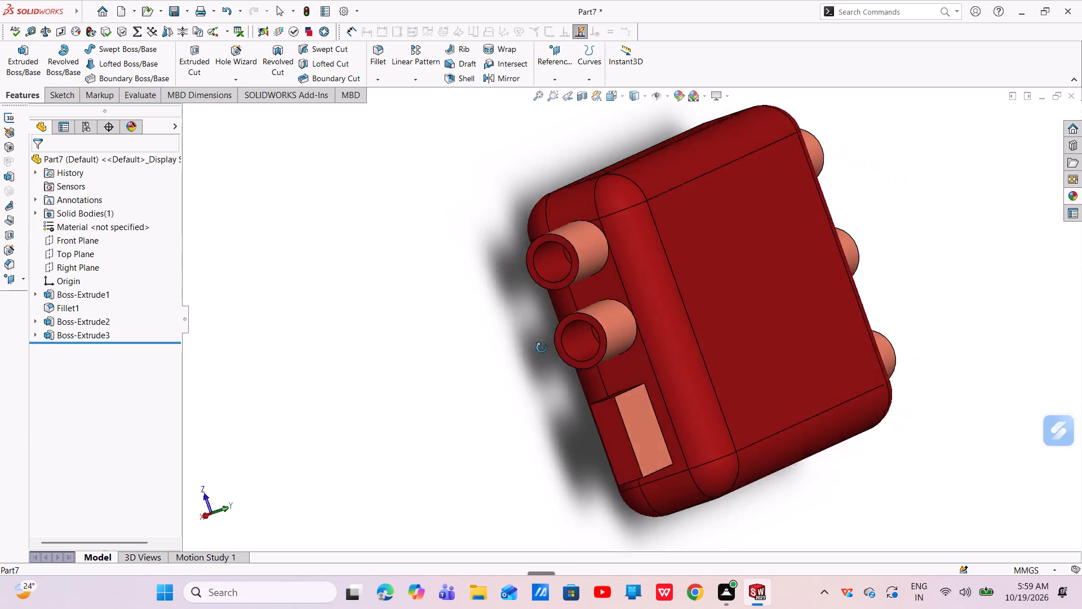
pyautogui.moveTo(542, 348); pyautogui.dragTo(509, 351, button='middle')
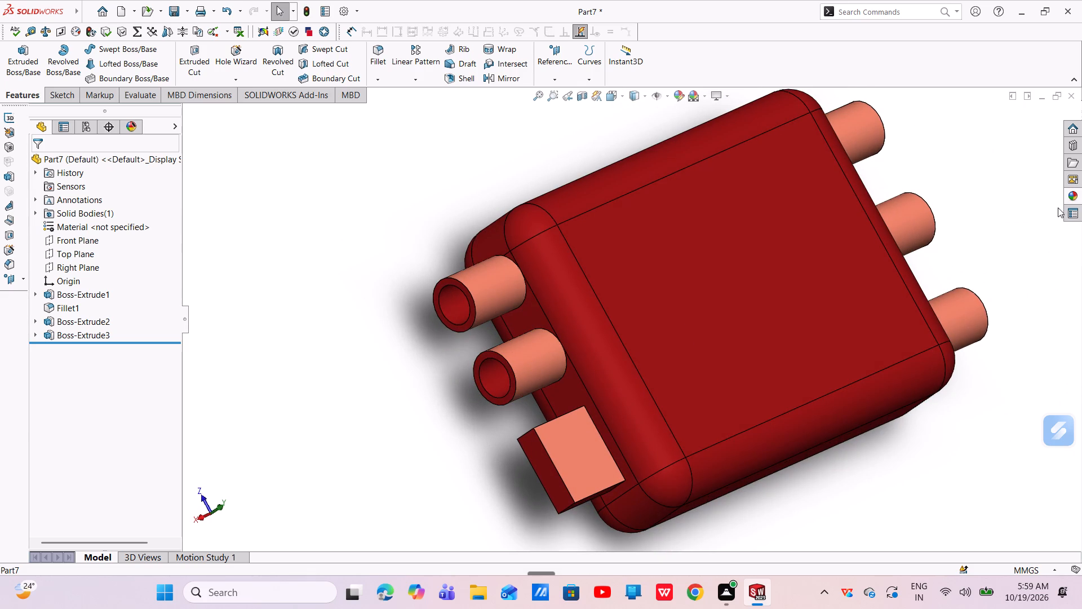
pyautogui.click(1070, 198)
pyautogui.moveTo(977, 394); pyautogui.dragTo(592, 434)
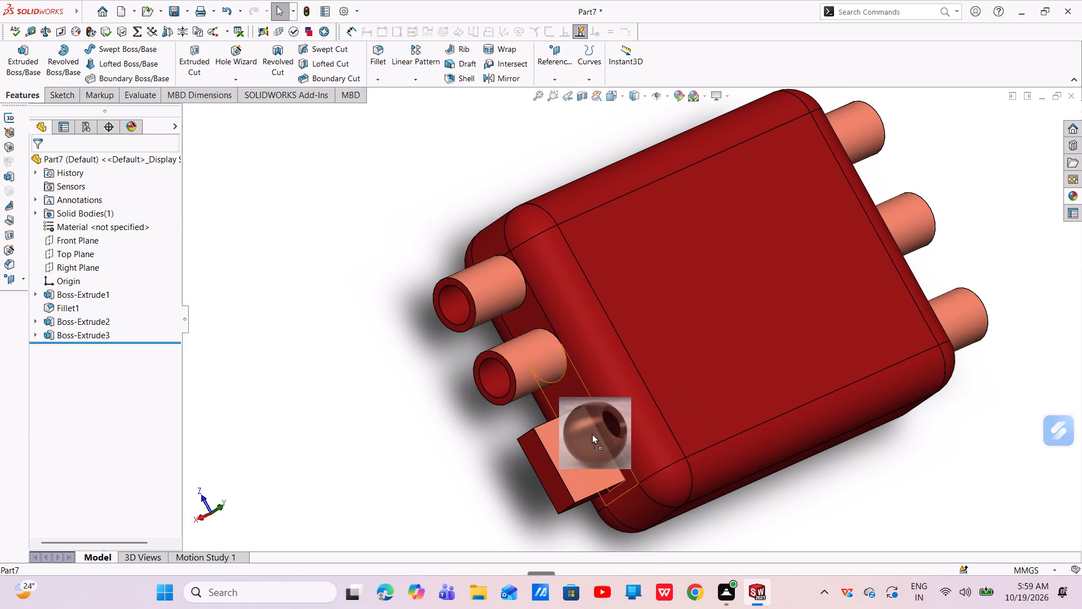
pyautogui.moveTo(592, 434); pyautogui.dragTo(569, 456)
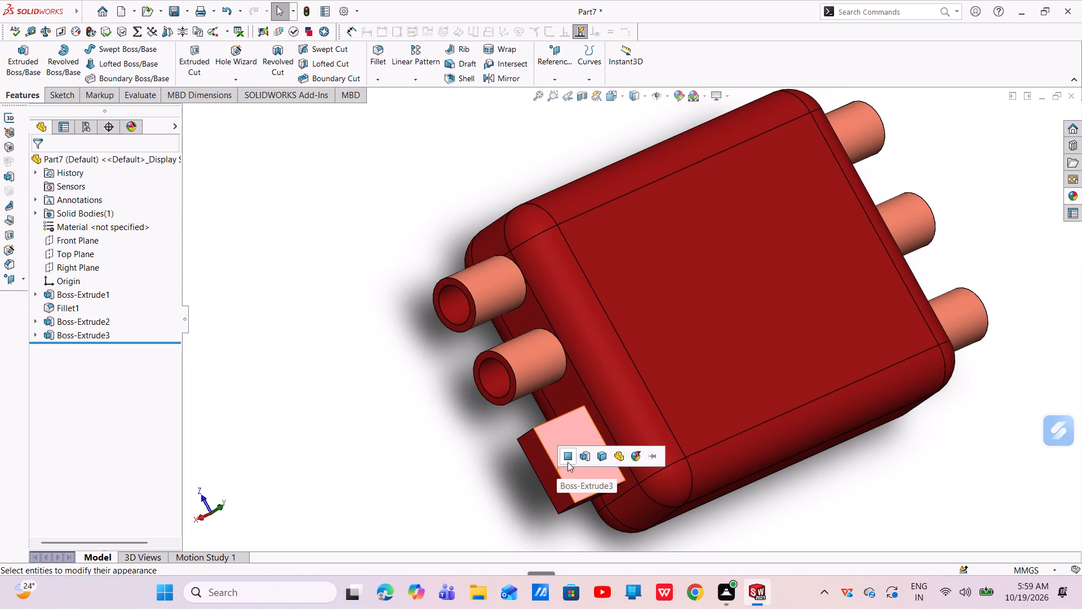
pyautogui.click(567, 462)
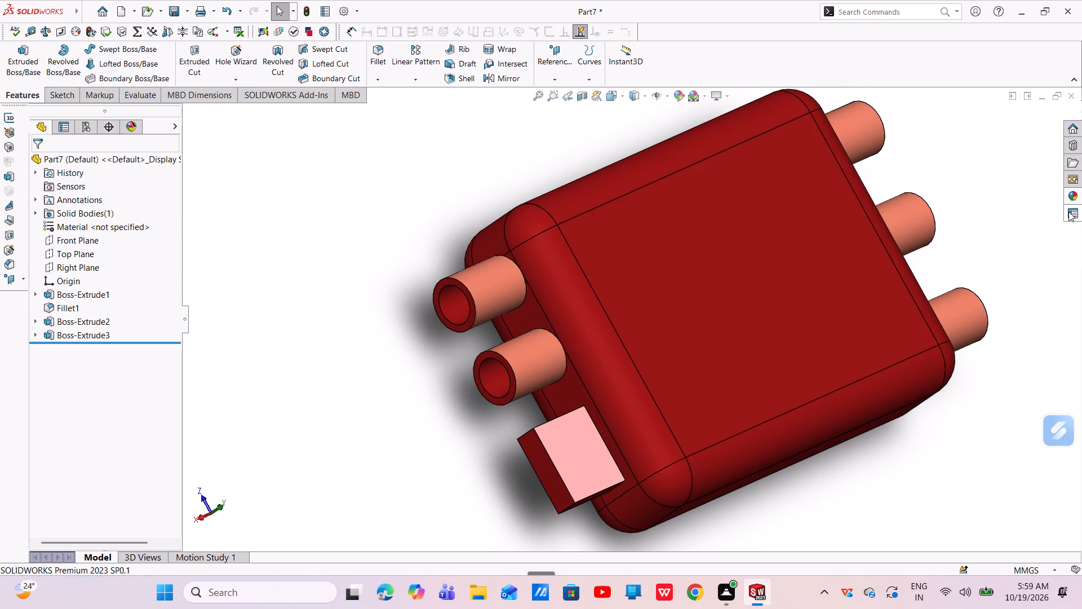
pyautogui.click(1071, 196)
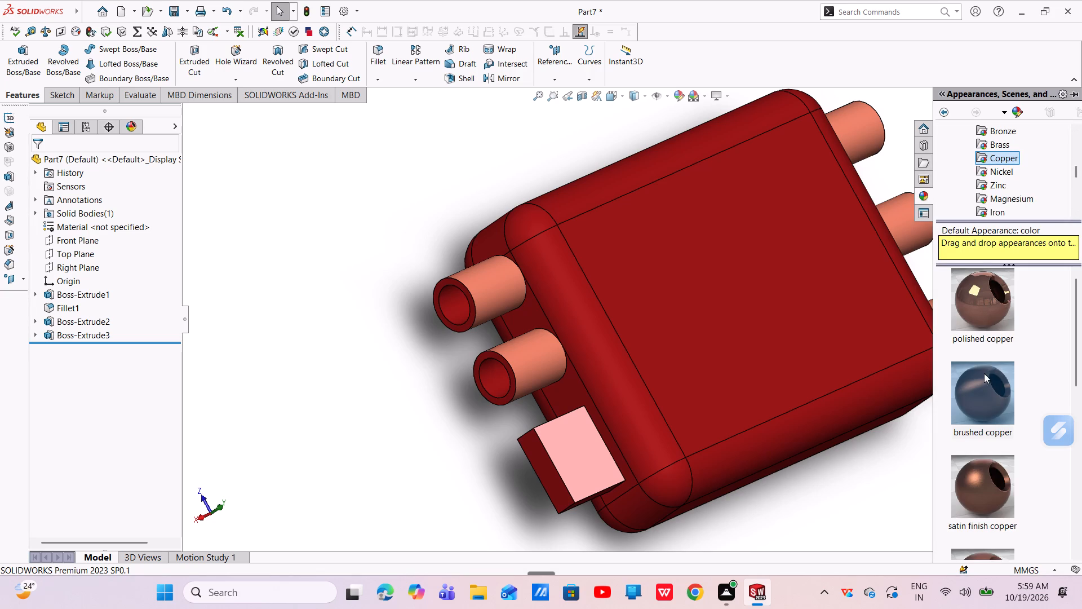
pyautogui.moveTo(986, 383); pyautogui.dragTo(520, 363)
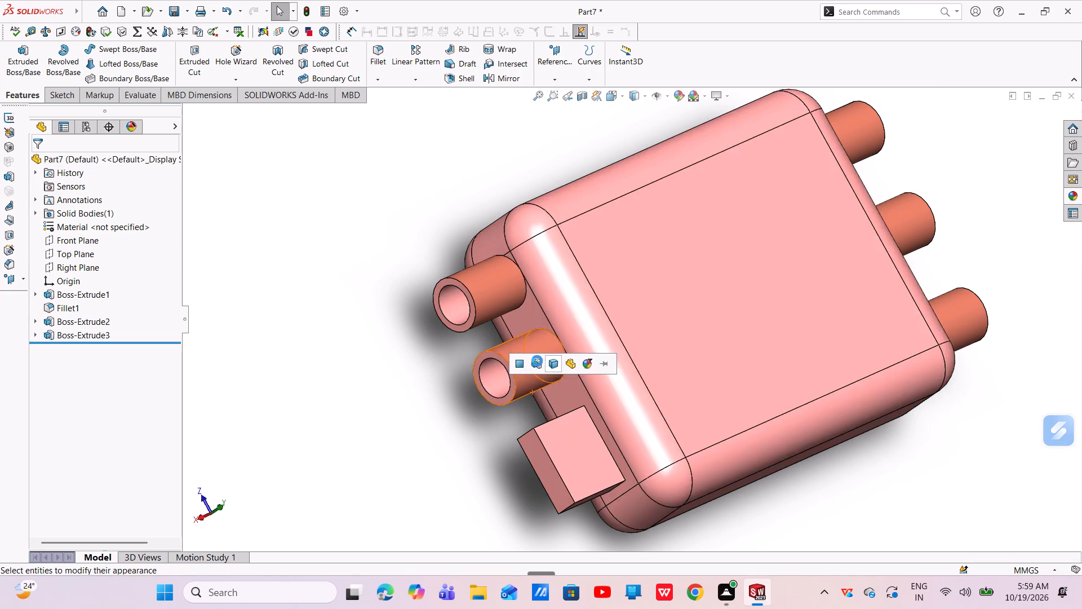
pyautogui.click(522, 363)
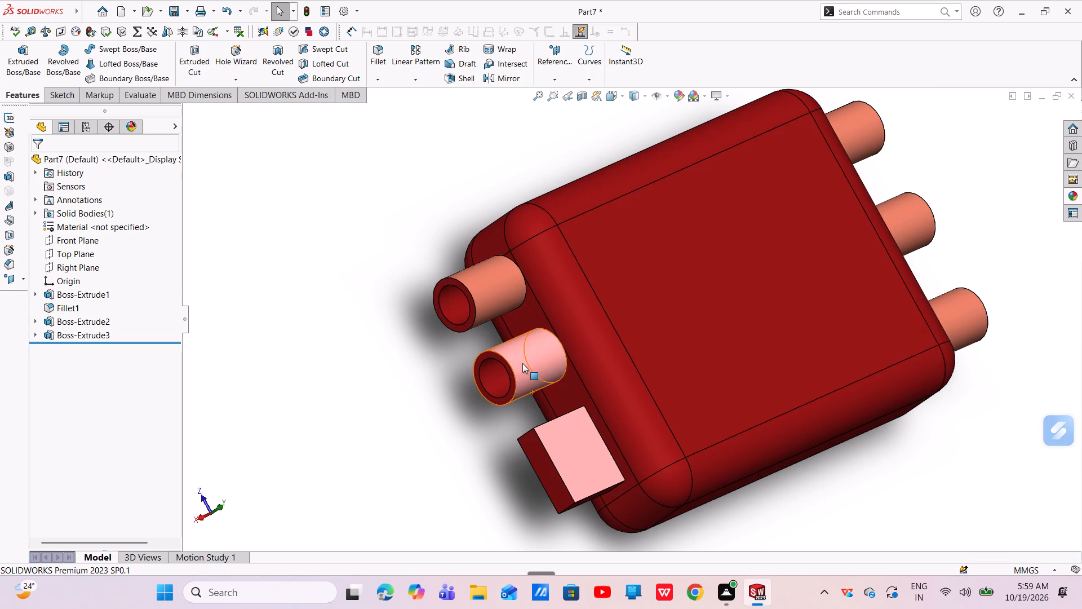
# Apply the polished copper appearance to the inner bore of the round port farthest from the rectangular port.
pyautogui.click(1070, 199)
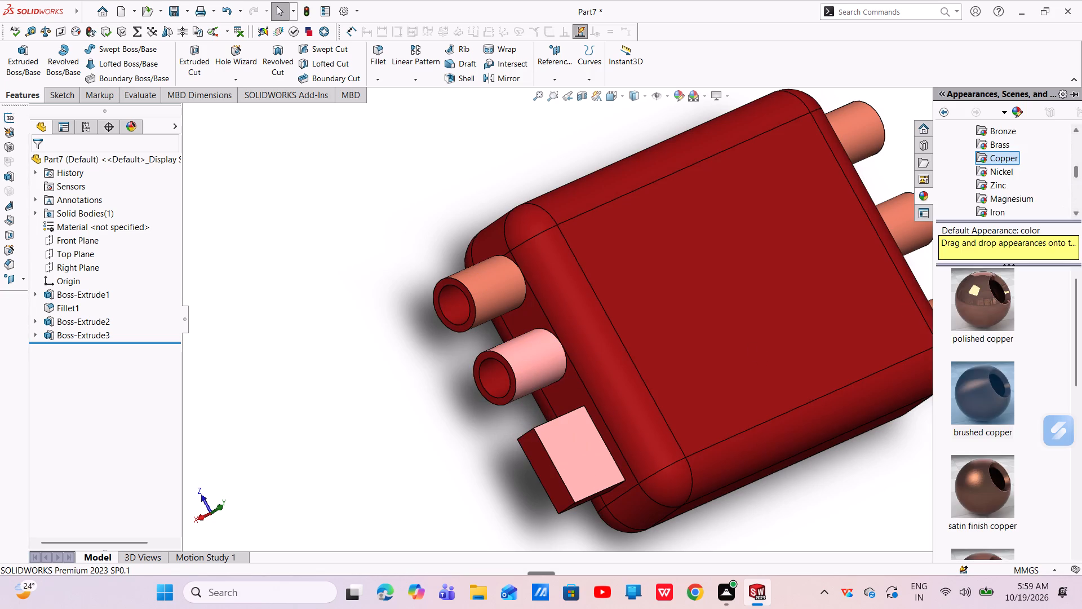
pyautogui.moveTo(974, 310); pyautogui.dragTo(448, 307)
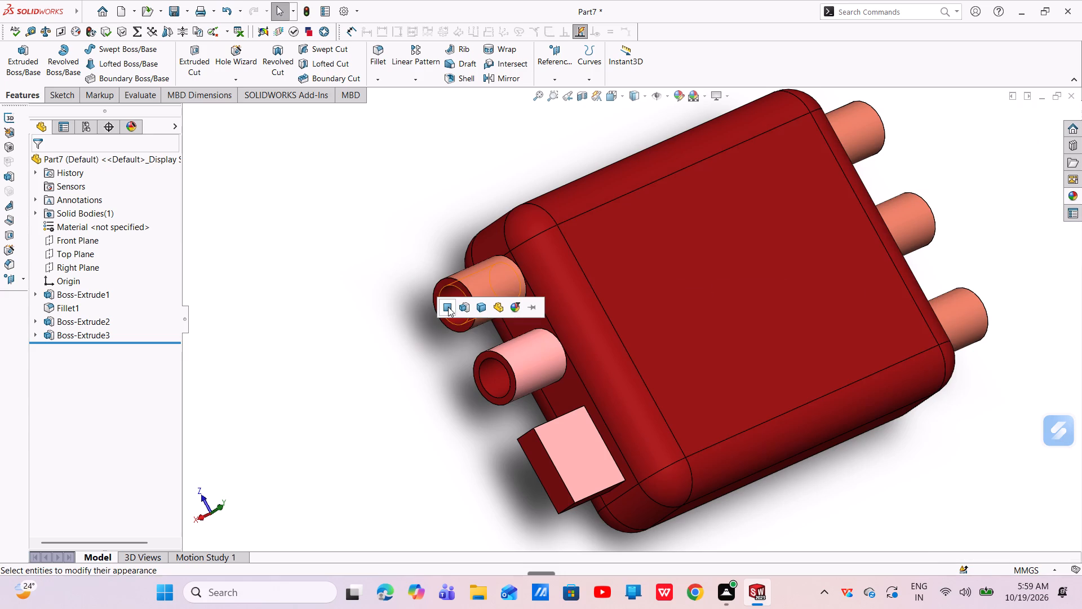
pyautogui.click(451, 310)
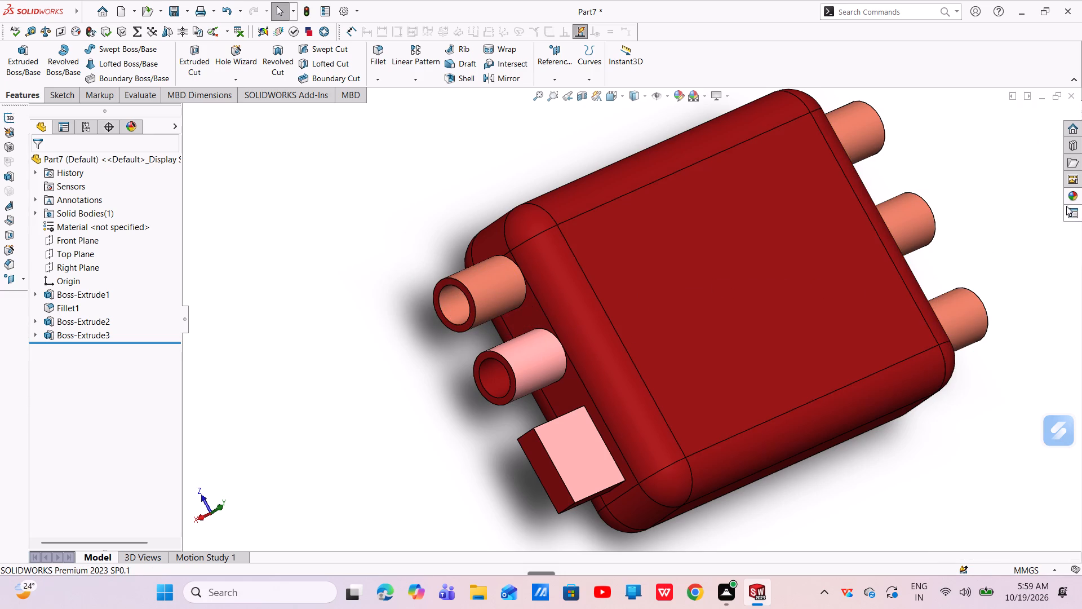
# Apply the polished copper appearance to the middle round port's outer cylindrical face and the rectangular port's broad side face.
pyautogui.click(1068, 196)
pyautogui.scroll(3, 994, 332)
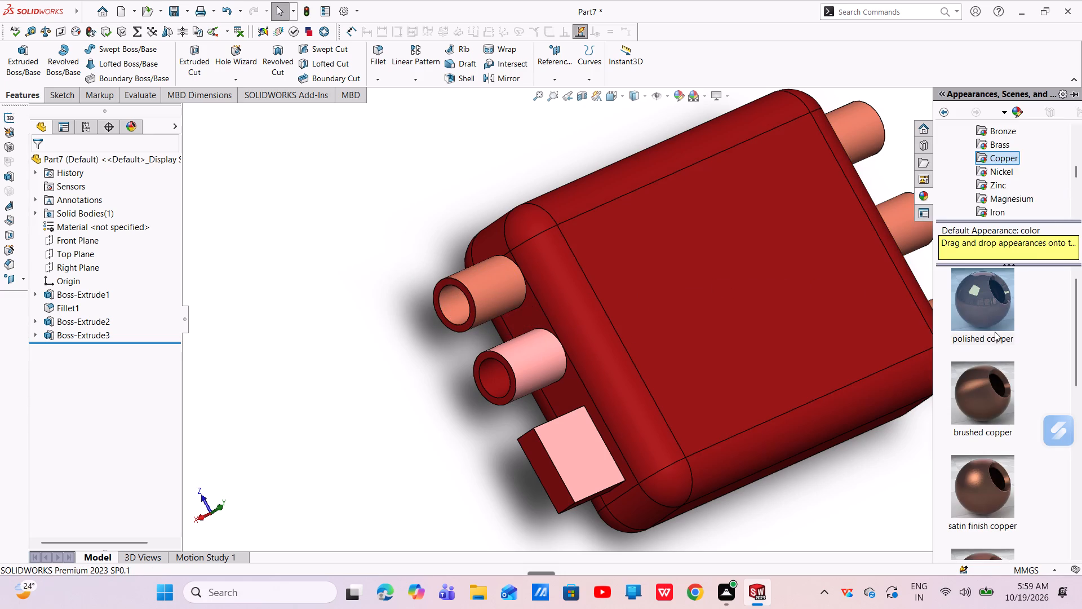
pyautogui.moveTo(981, 287); pyautogui.dragTo(512, 348)
pyautogui.click(513, 350)
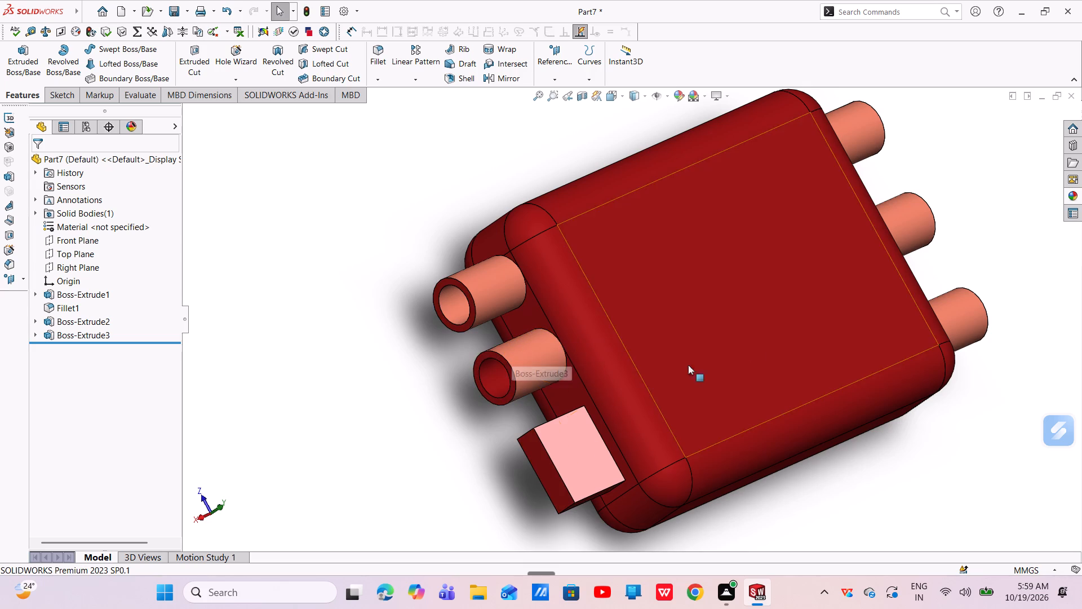
pyautogui.click(1076, 198)
pyautogui.moveTo(985, 313); pyautogui.dragTo(987, 311)
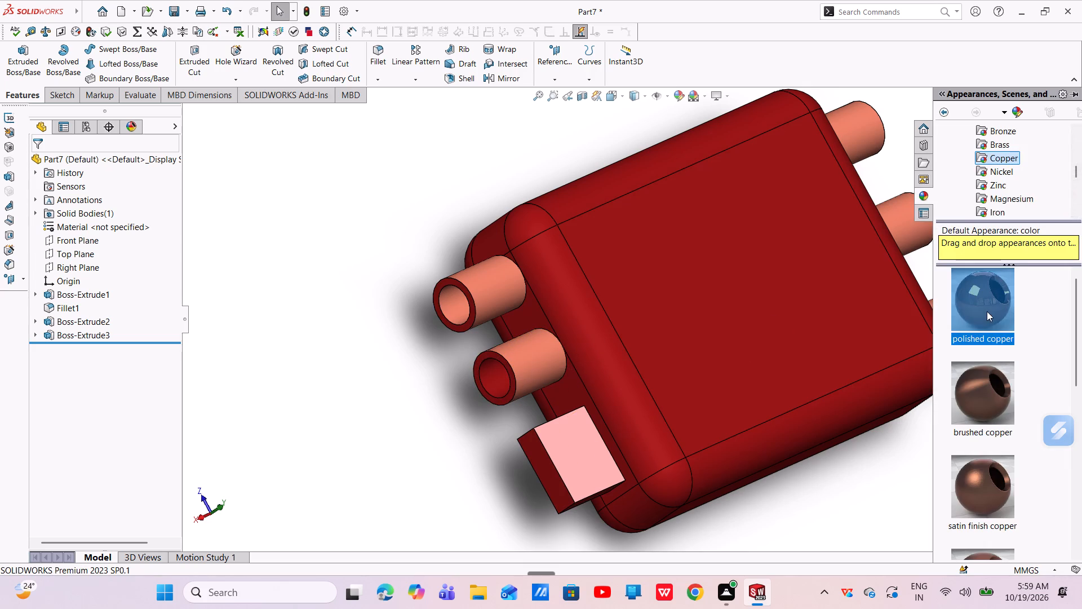
pyautogui.moveTo(987, 311); pyautogui.dragTo(562, 462)
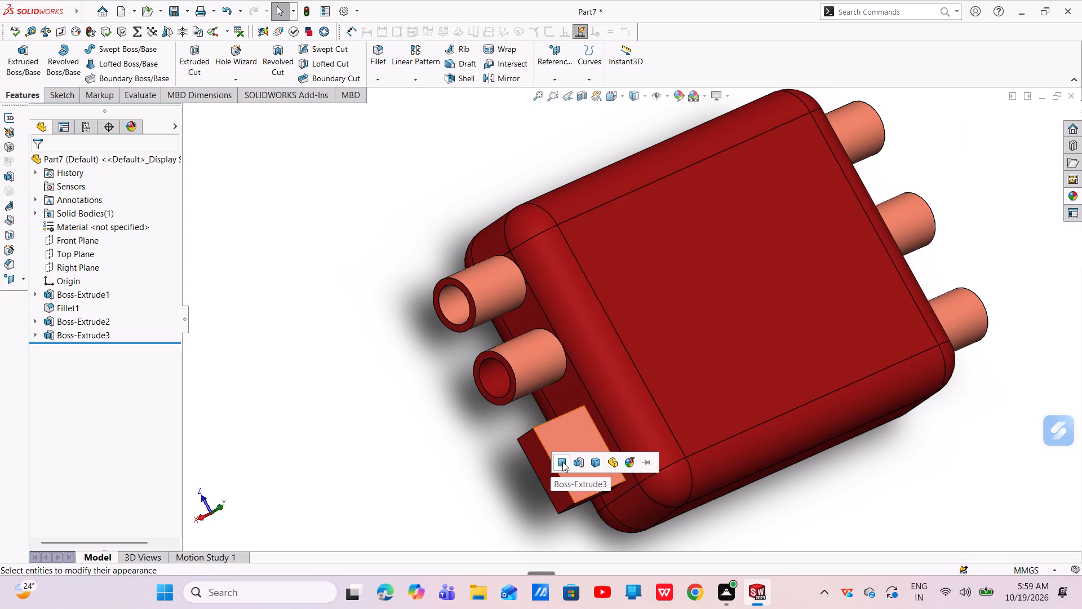
pyautogui.click(562, 462)
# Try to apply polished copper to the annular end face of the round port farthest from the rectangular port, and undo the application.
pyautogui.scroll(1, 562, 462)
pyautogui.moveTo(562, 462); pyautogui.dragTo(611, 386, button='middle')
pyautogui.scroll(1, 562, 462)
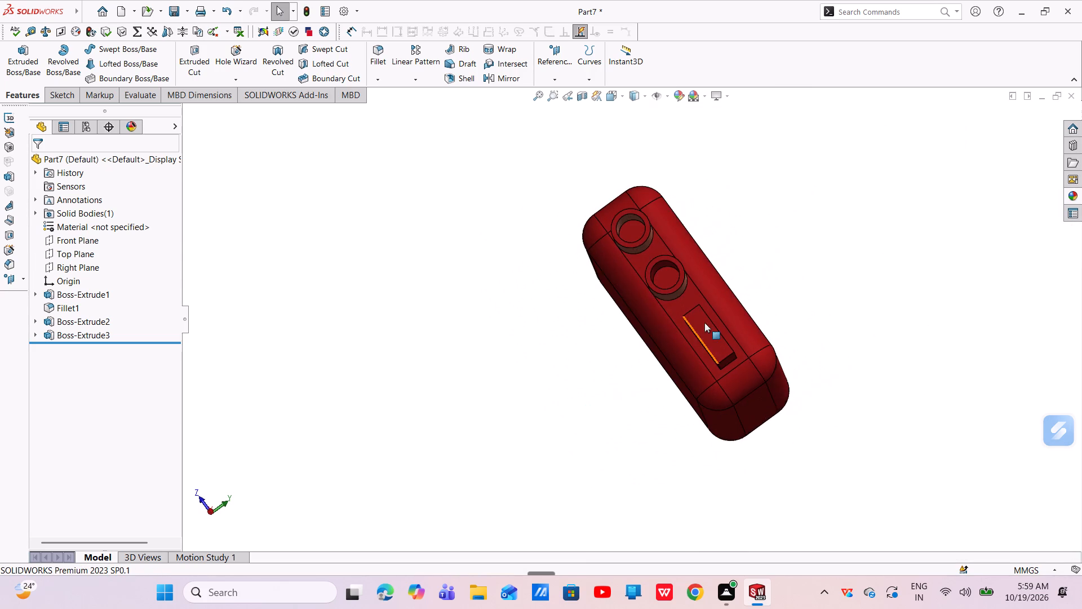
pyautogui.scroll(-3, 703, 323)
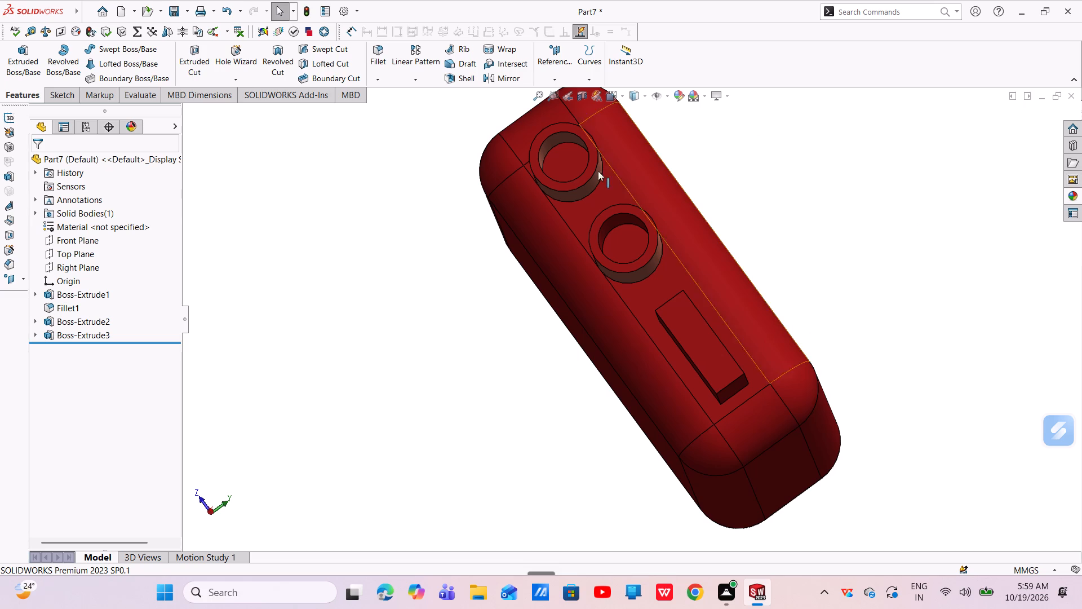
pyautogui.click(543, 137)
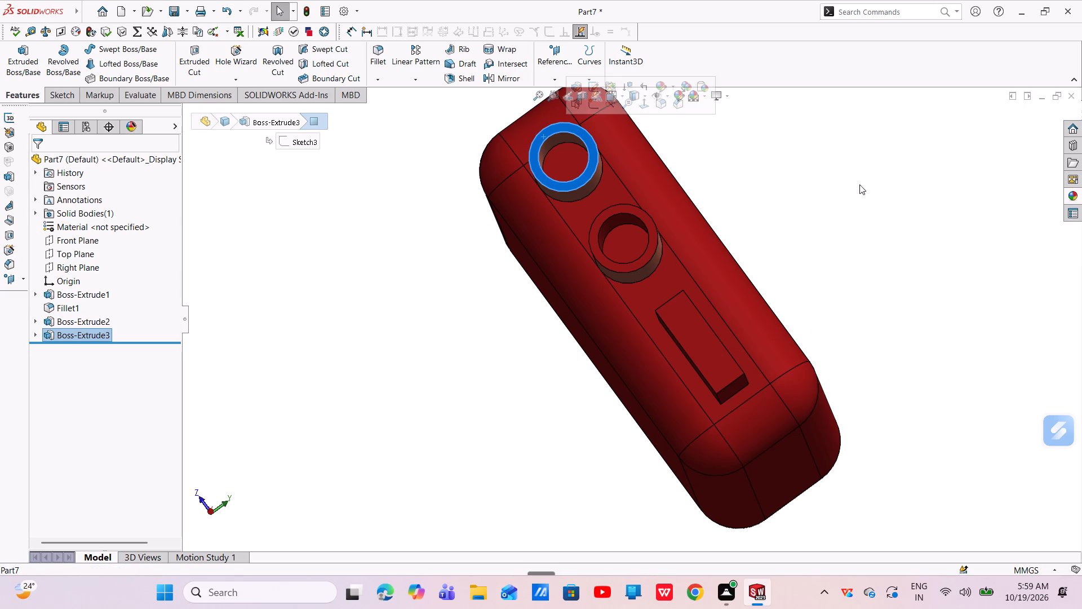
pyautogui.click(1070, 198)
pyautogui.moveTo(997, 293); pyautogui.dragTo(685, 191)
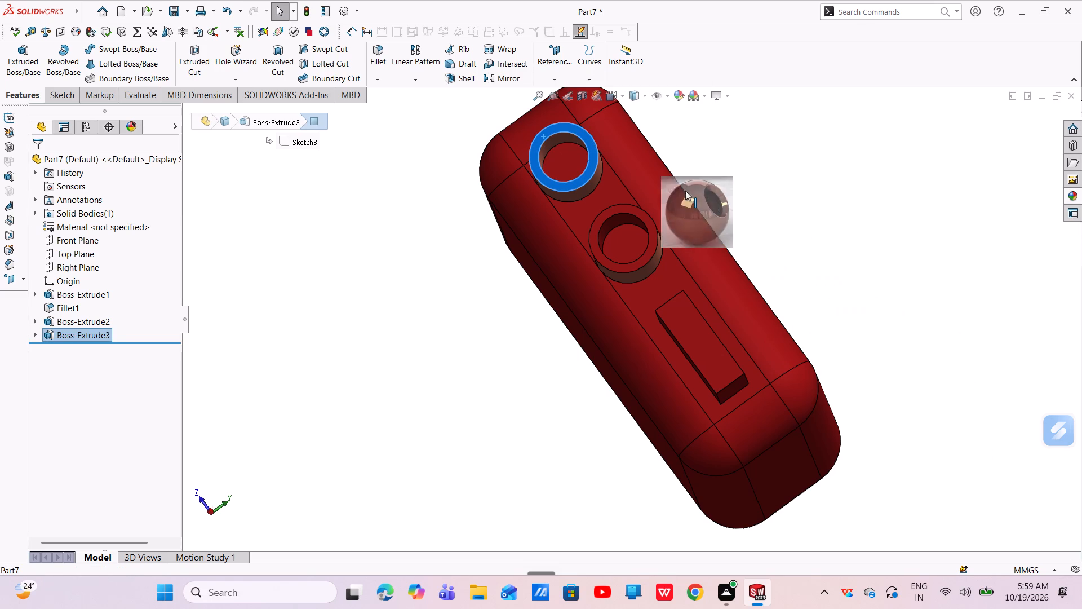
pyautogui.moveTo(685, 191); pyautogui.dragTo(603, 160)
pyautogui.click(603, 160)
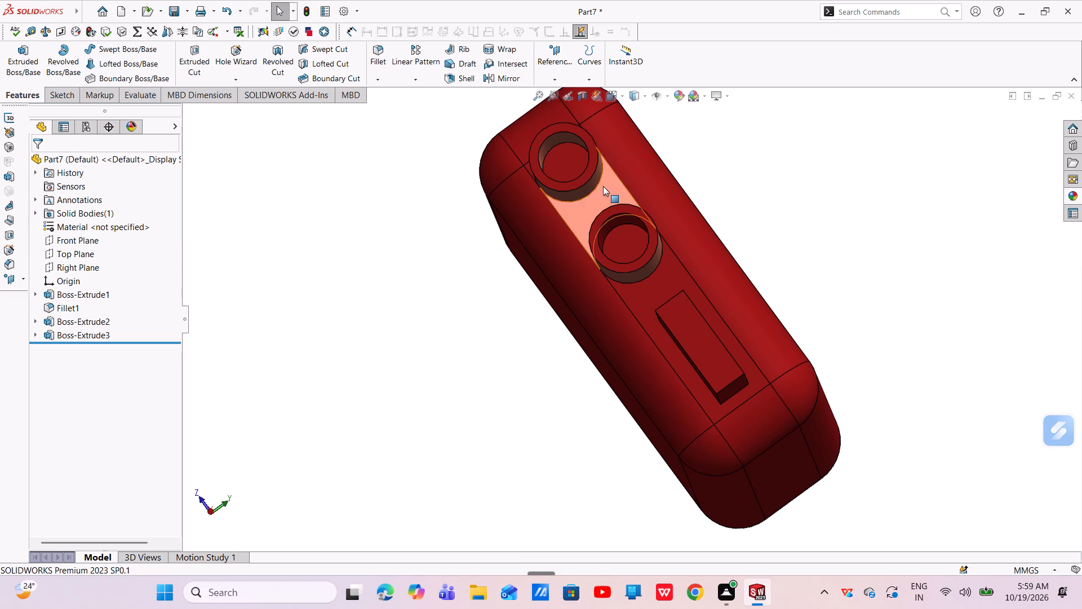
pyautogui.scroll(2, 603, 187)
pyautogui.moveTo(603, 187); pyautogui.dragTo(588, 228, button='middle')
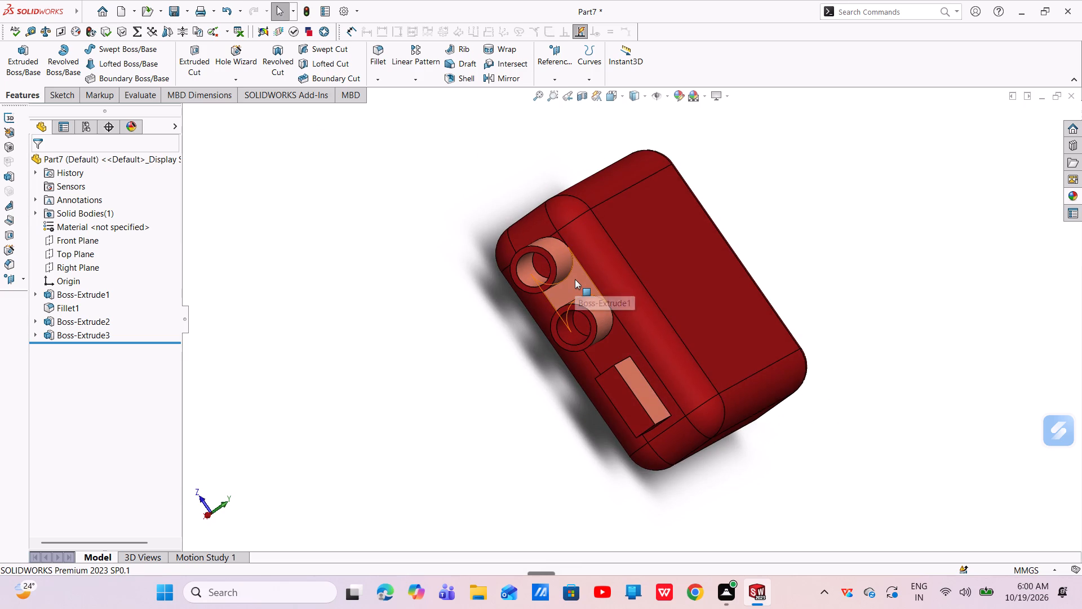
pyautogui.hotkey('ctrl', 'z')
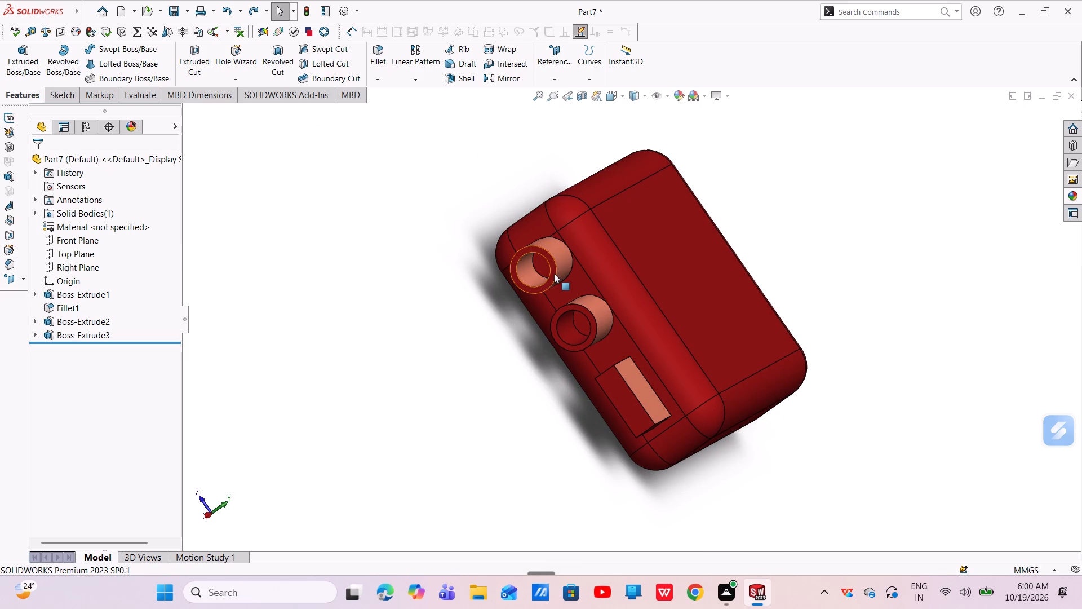
# Apply the polished copper appearance to the whole Boss-Extrude3 feature, covering the rectangular port and both round ports.
pyautogui.click(553, 273)
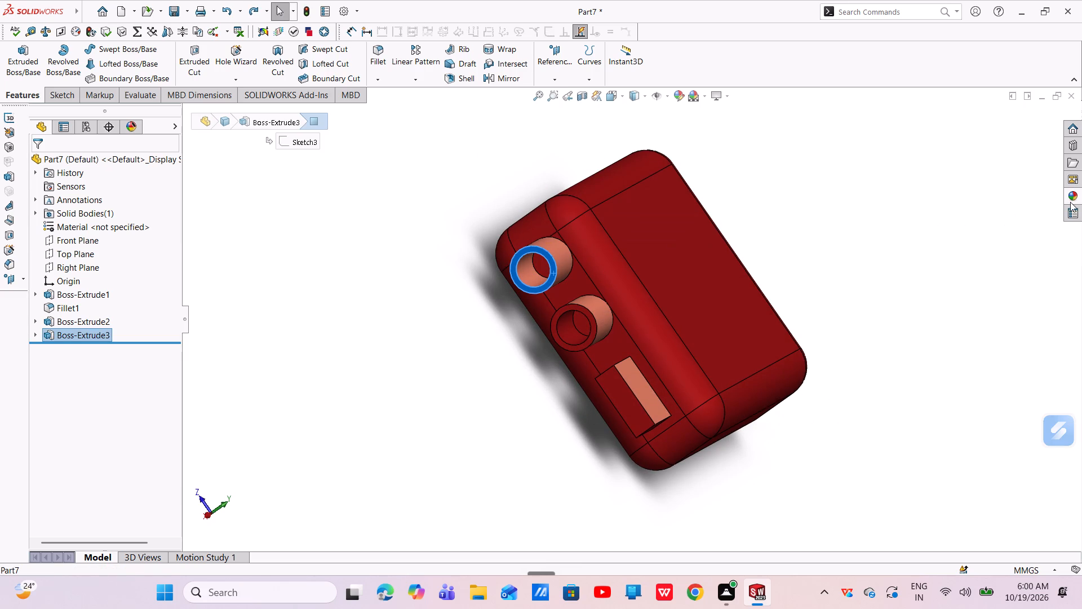
pyautogui.click(1070, 197)
pyautogui.moveTo(988, 309); pyautogui.dragTo(598, 272)
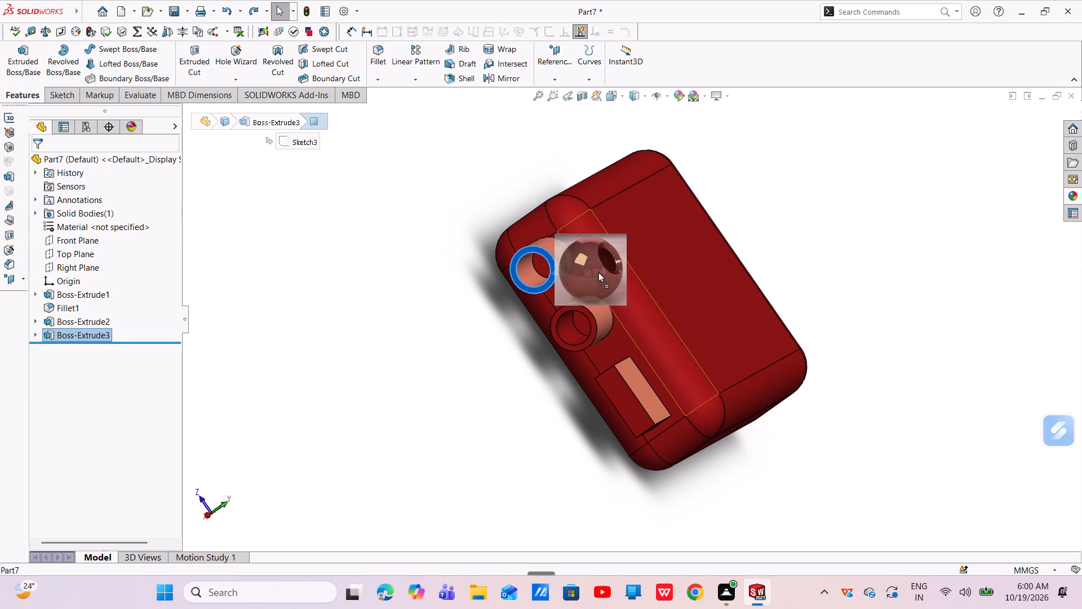
pyautogui.moveTo(598, 272); pyautogui.dragTo(563, 271)
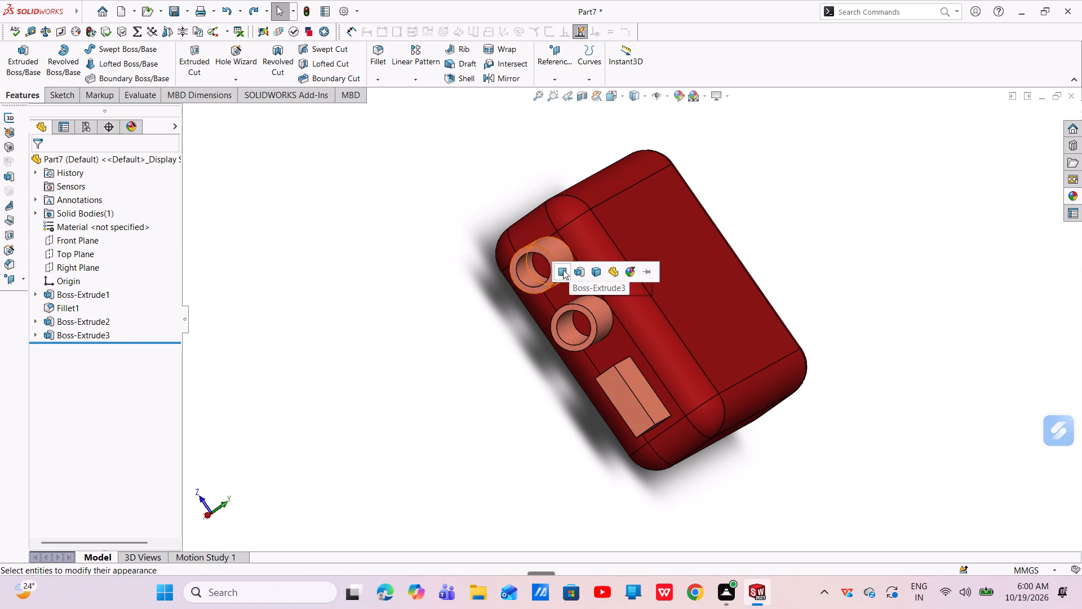
pyautogui.click(578, 272)
pyautogui.scroll(1, 668, 319)
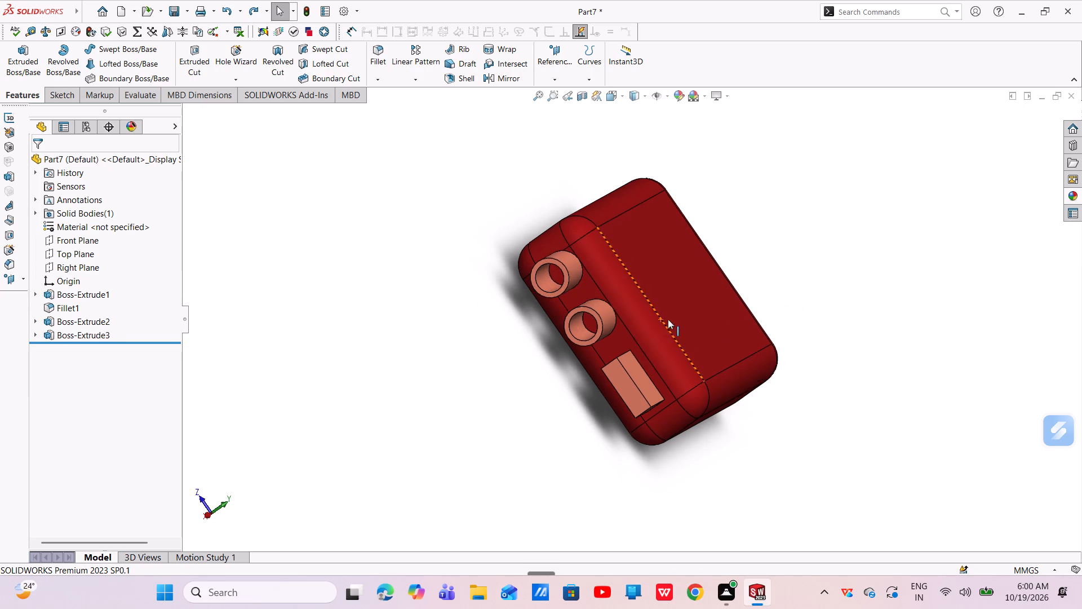
# Save the part as "drone electrical conncetor" in SOLIDWORKS Part format in the Desktop's New folder.
pyautogui.moveTo(667, 319); pyautogui.dragTo(619, 350, button='middle')
pyautogui.press('Escape')
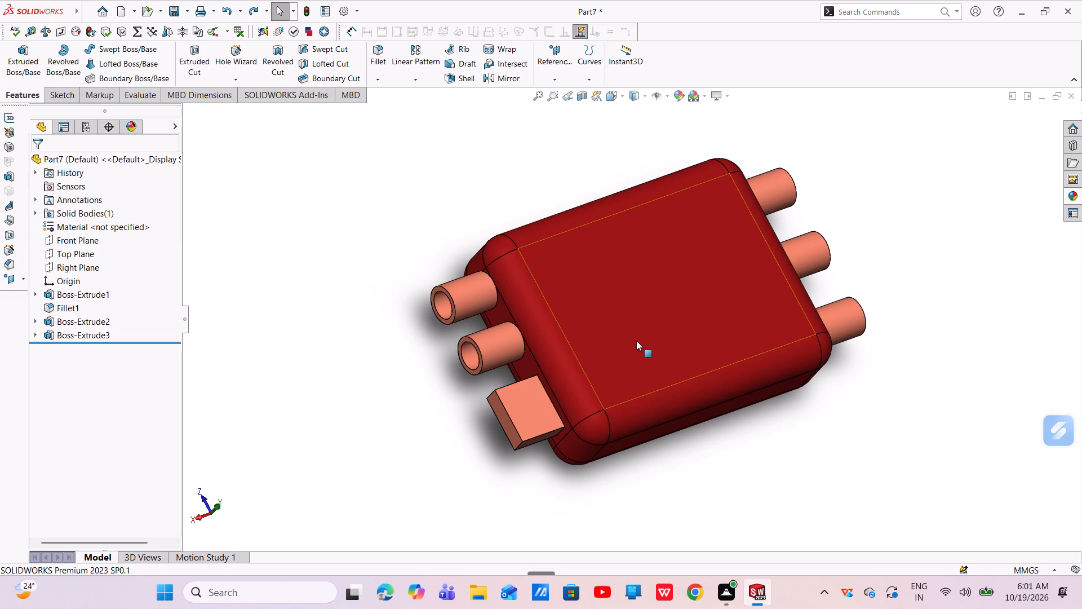
pyautogui.hotkey('ctrl', 's')
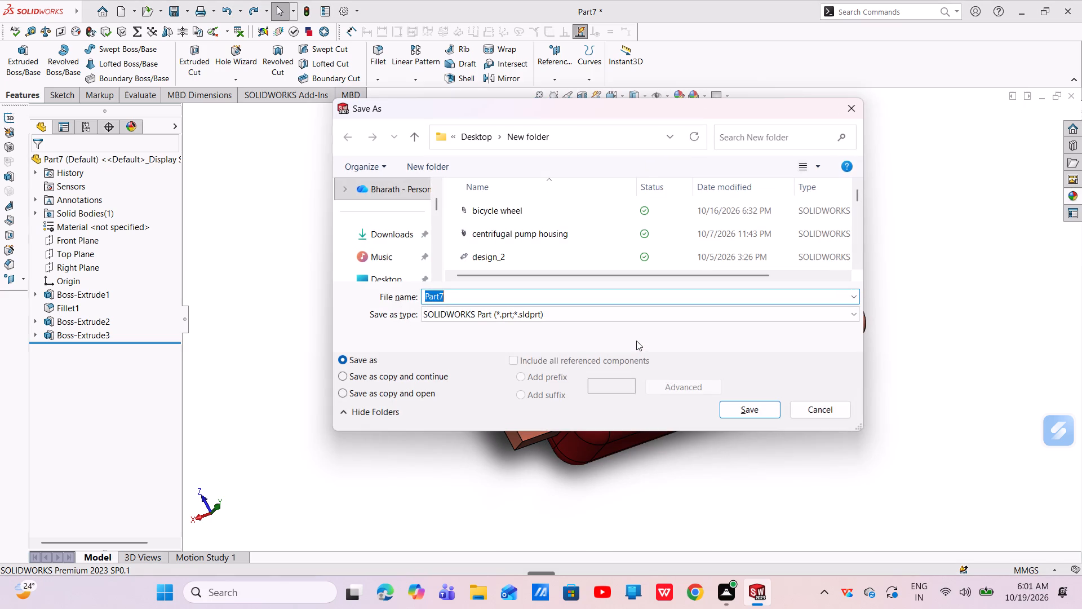
pyautogui.press('BackSpace')
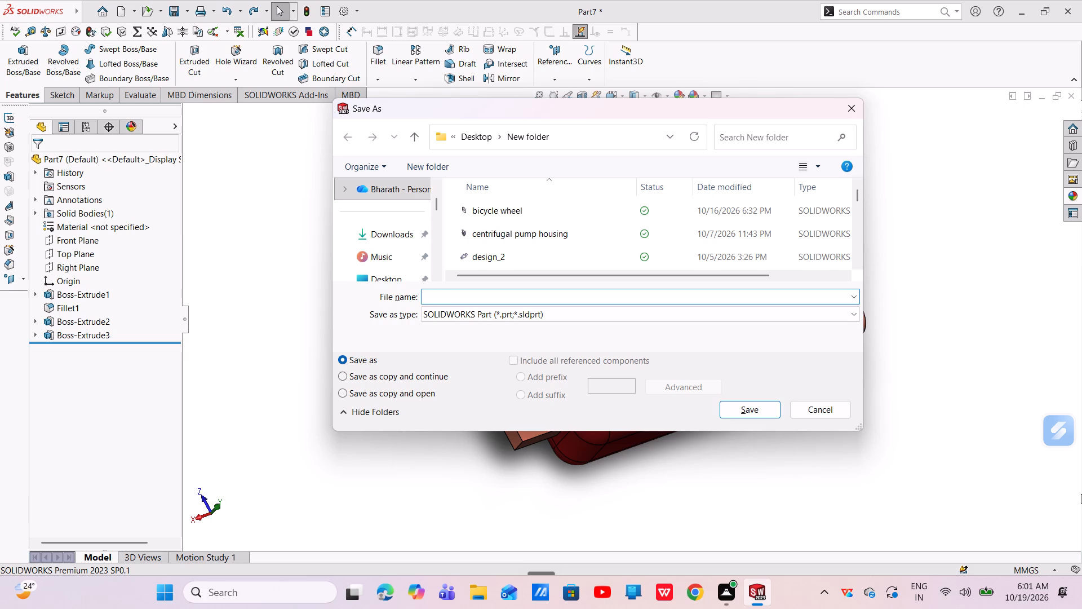
pyautogui.write('dron')
pyautogui.write('e electrical')
pyautogui.press('space')
pyautogui.write('conncetor')
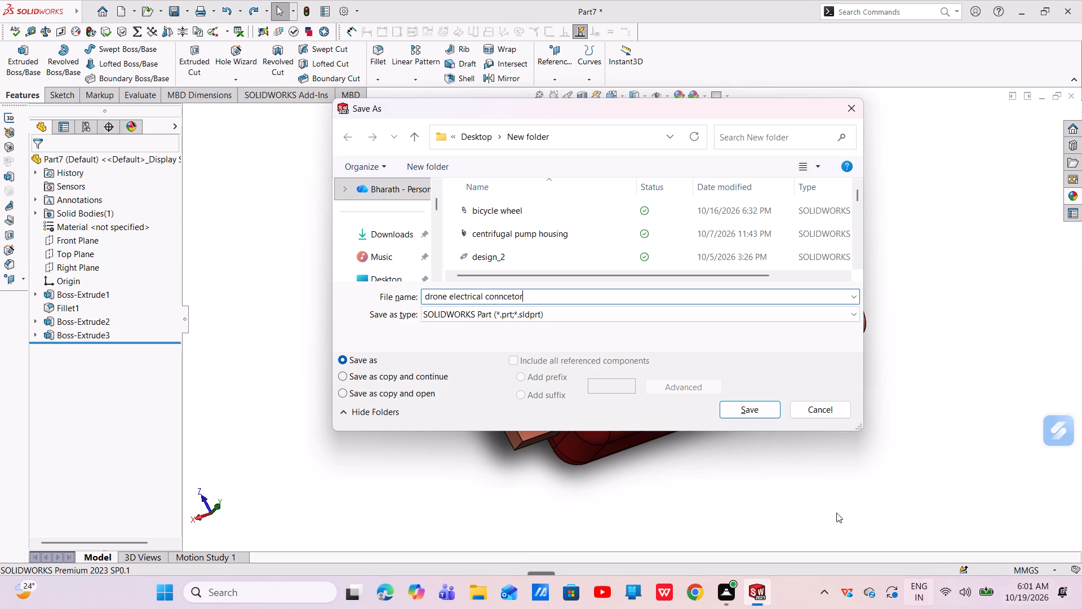
pyautogui.click(747, 405)
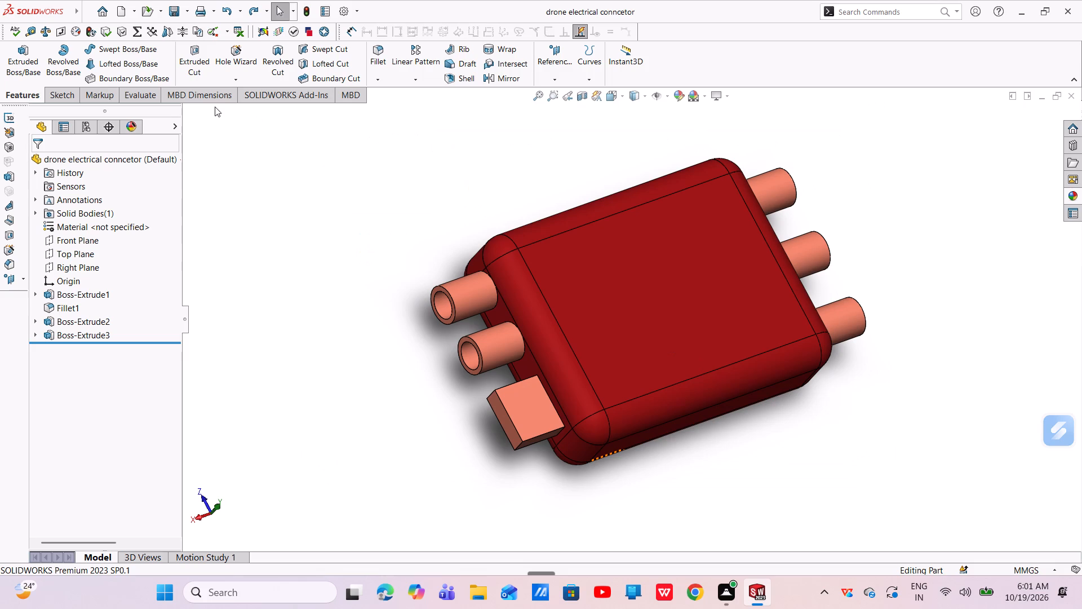
# Save the part also as an Adobe Portable Document Format (*.pdf) file under the same name in the same folder.
pyautogui.click(184, 13)
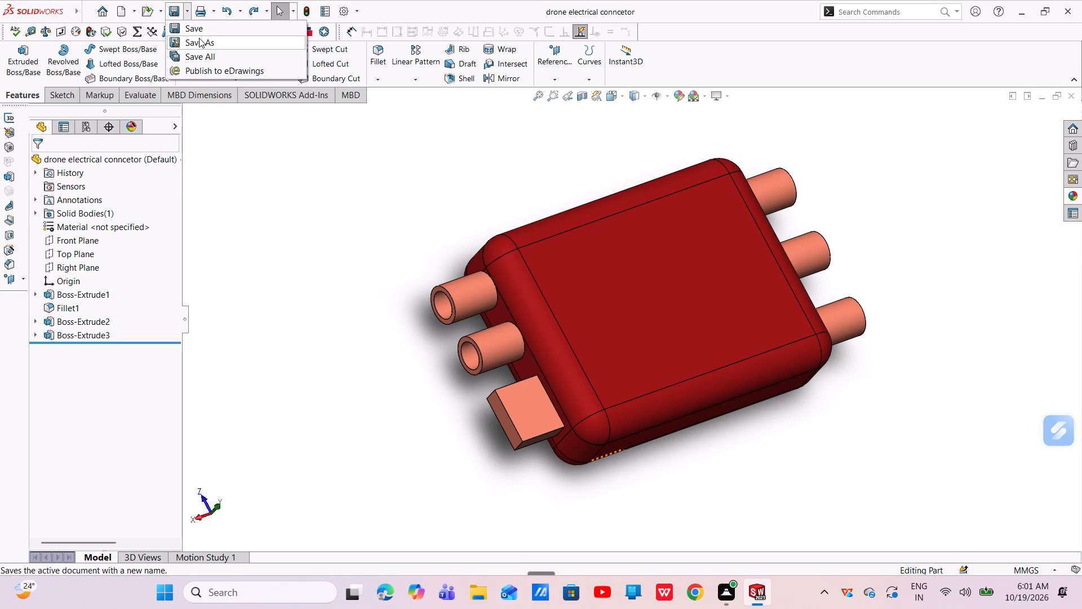
pyautogui.click(199, 38)
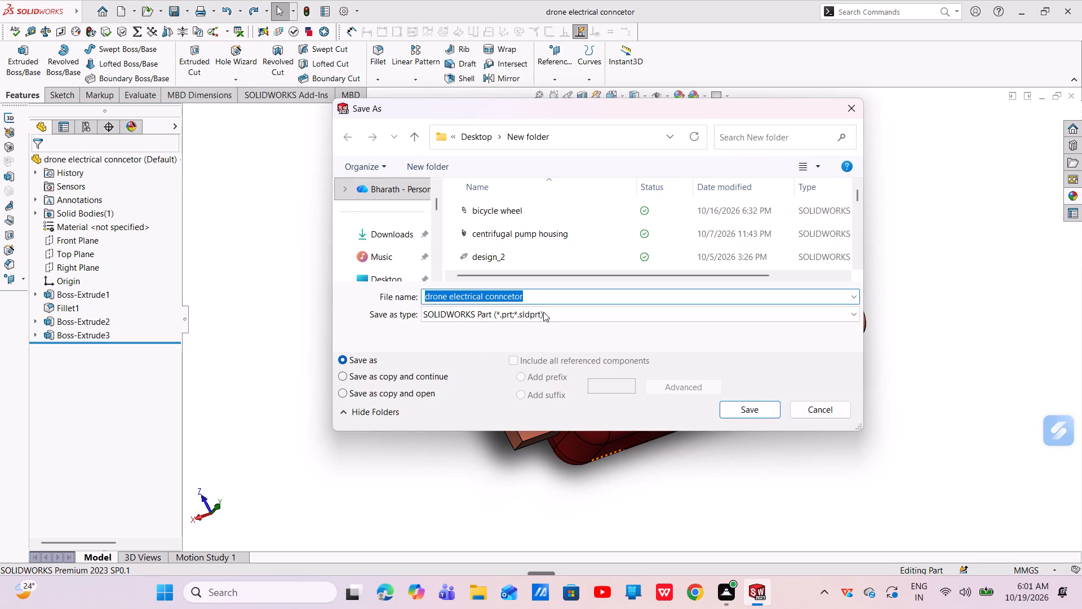
pyautogui.moveTo(543, 312); pyautogui.dragTo(546, 83)
pyautogui.click(546, 83)
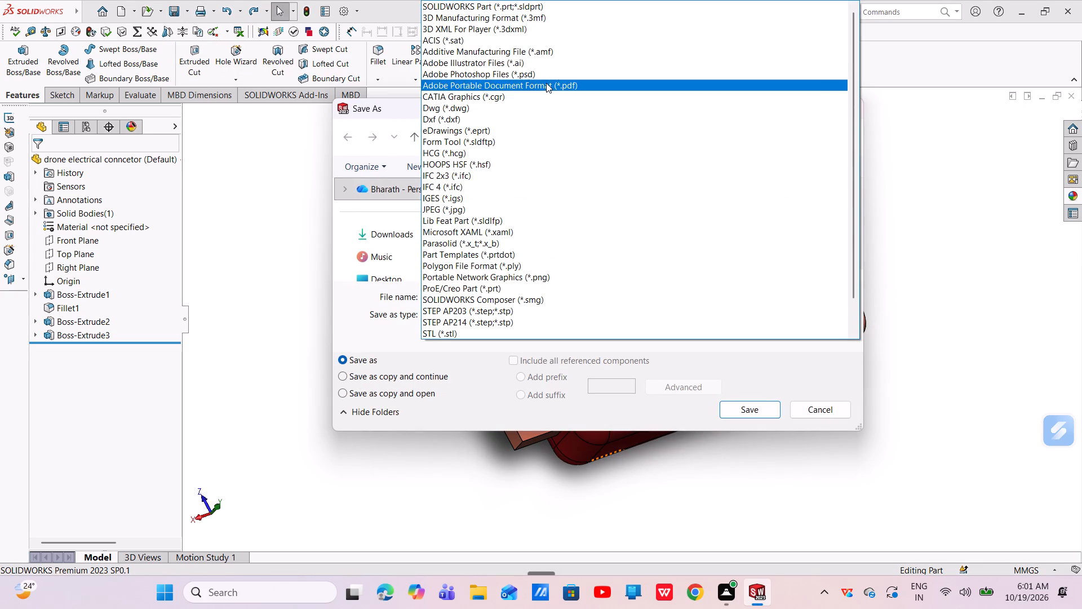
pyautogui.click(741, 429)
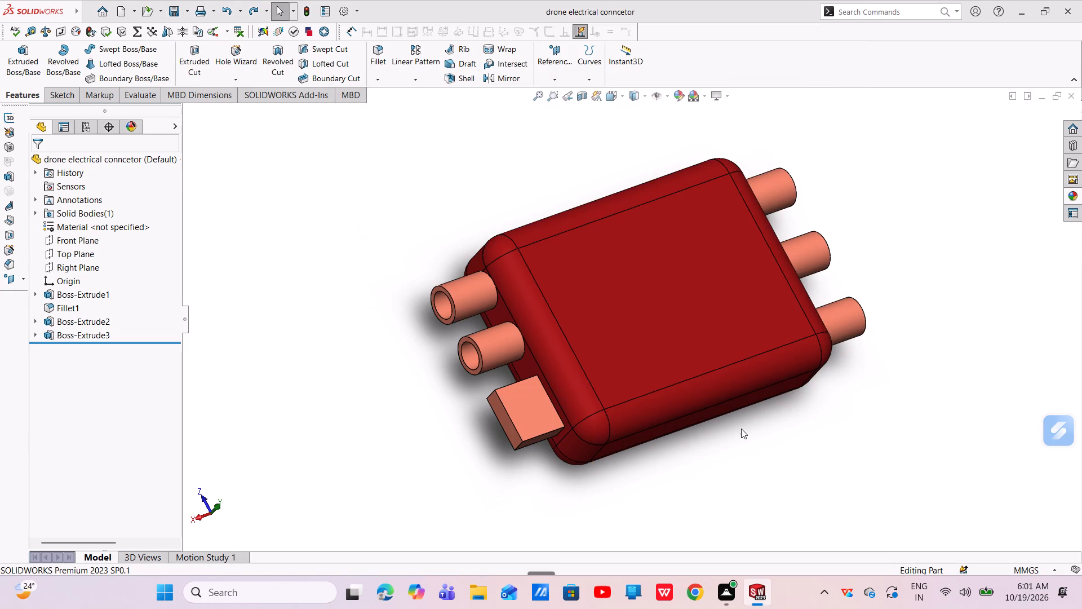